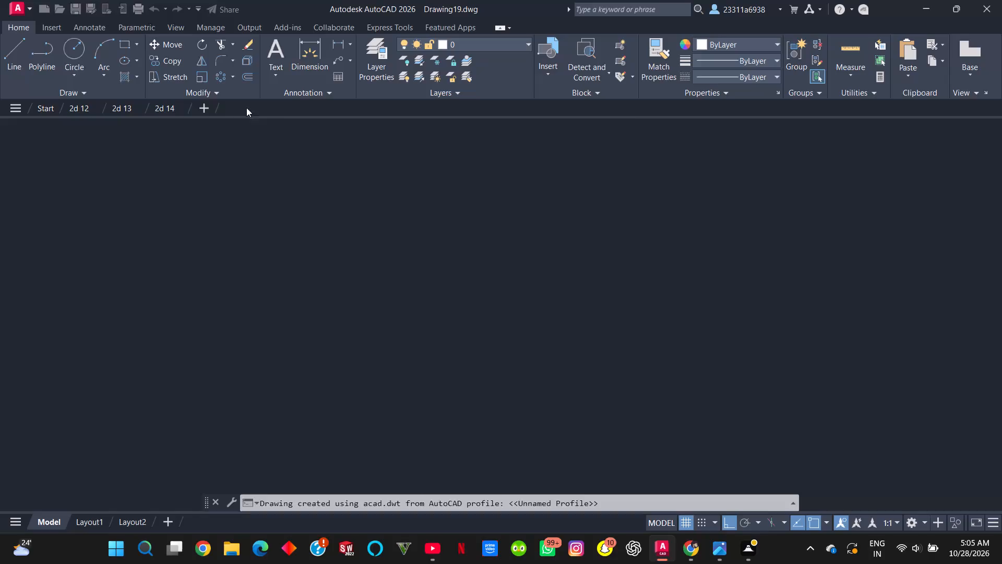
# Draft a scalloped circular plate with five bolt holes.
# Draw a circle of radius 40 in the empty drawing area.
pyautogui.click(73, 45)
pyautogui.click(410, 276)
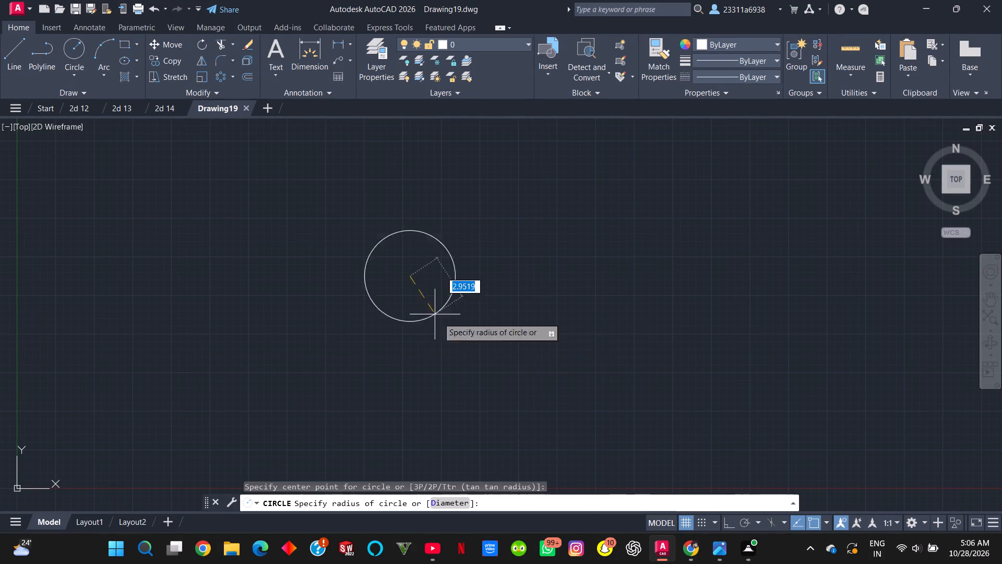
pyautogui.write('40')
pyautogui.press('Return')
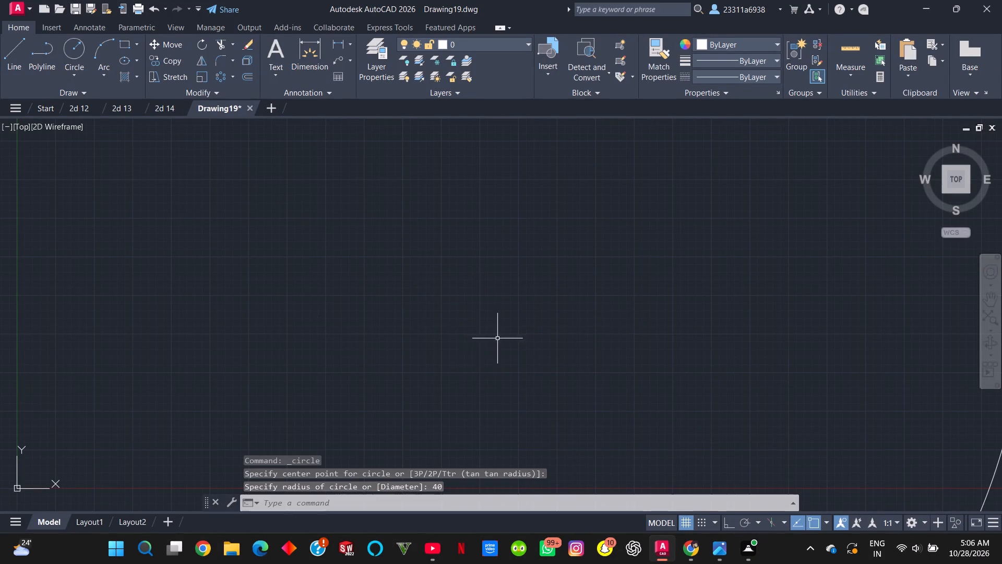
# Move the UCS origin out of the circle to an empty spot well to its lower left.
pyautogui.scroll(-6, 506, 327)
pyautogui.scroll(2, 479, 363)
pyautogui.click(477, 300)
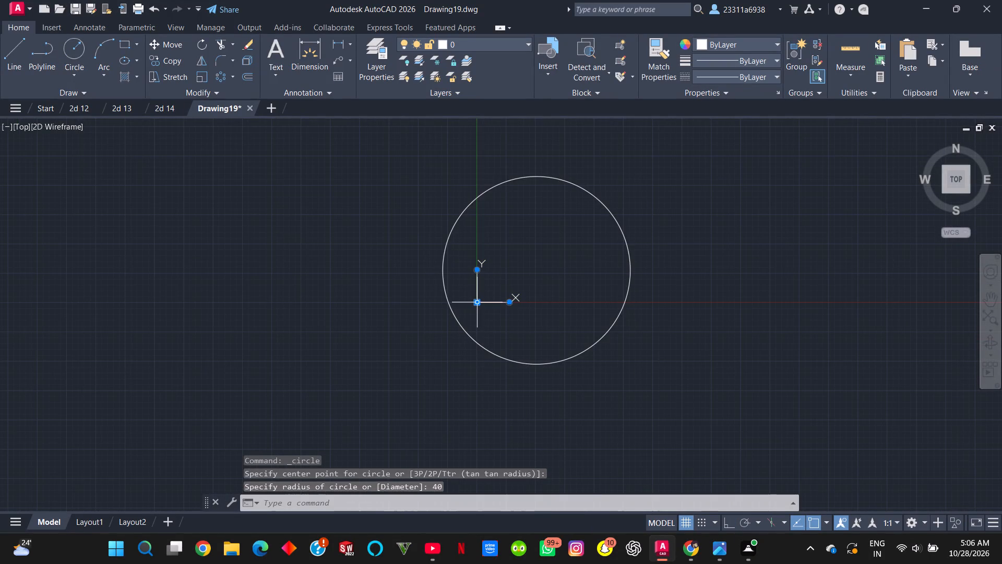
pyautogui.click(476, 300)
pyautogui.click(476, 302)
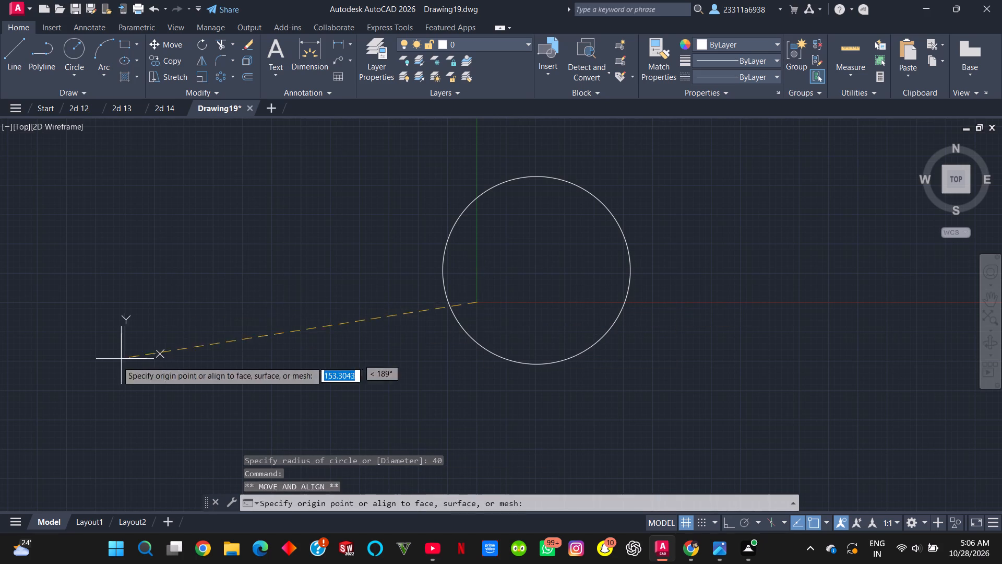
pyautogui.click(62, 384)
# Draw a circle of radius 37.5 concentric with the radius 40 circle.
pyautogui.click(68, 51)
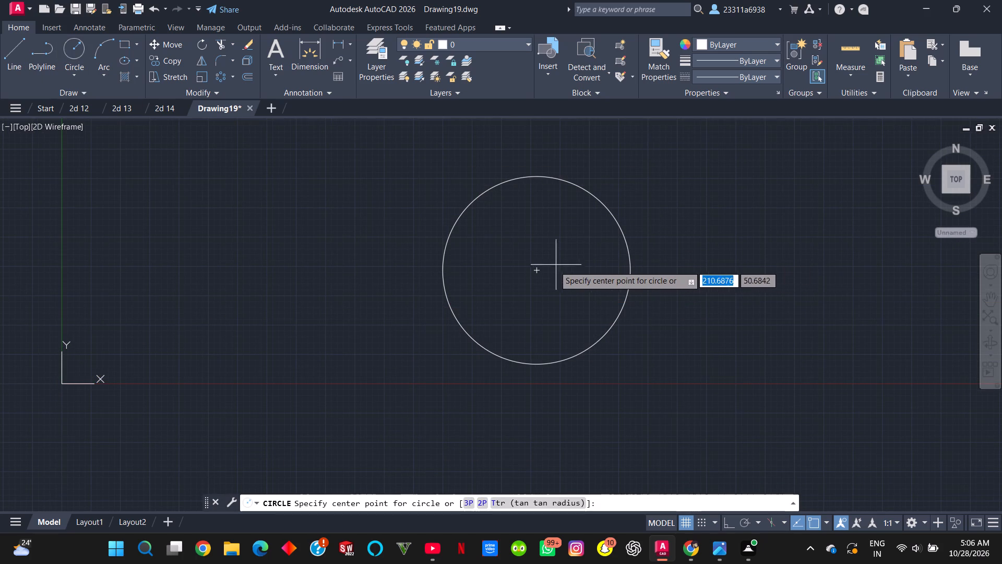
pyautogui.click(537, 272)
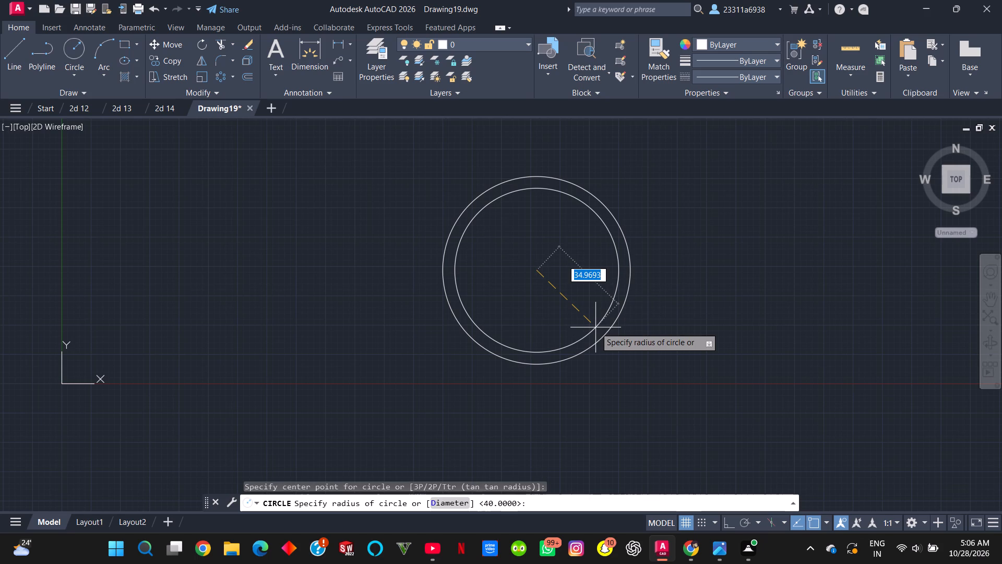
pyautogui.write('37')
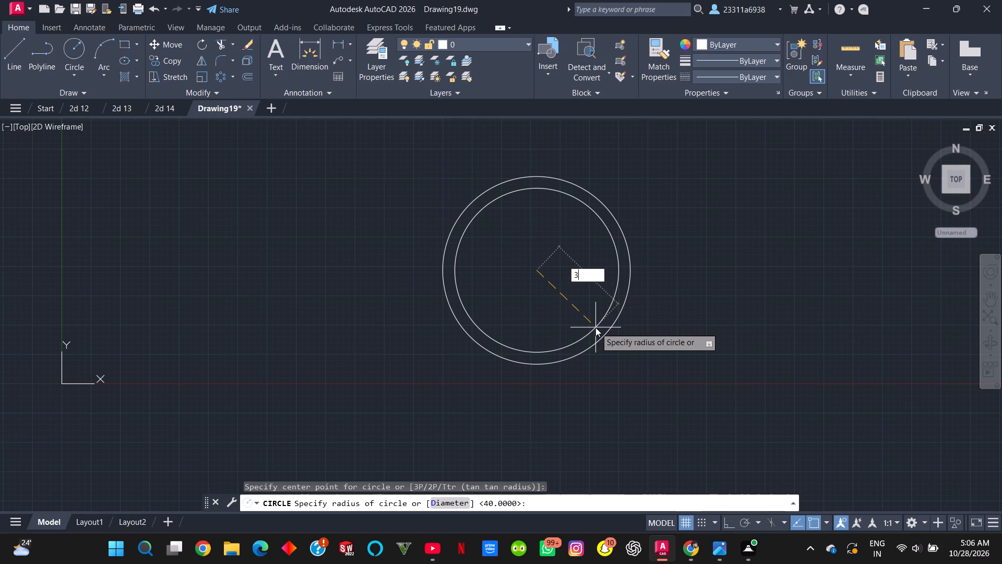
pyautogui.write('.5')
pyautogui.press('Return')
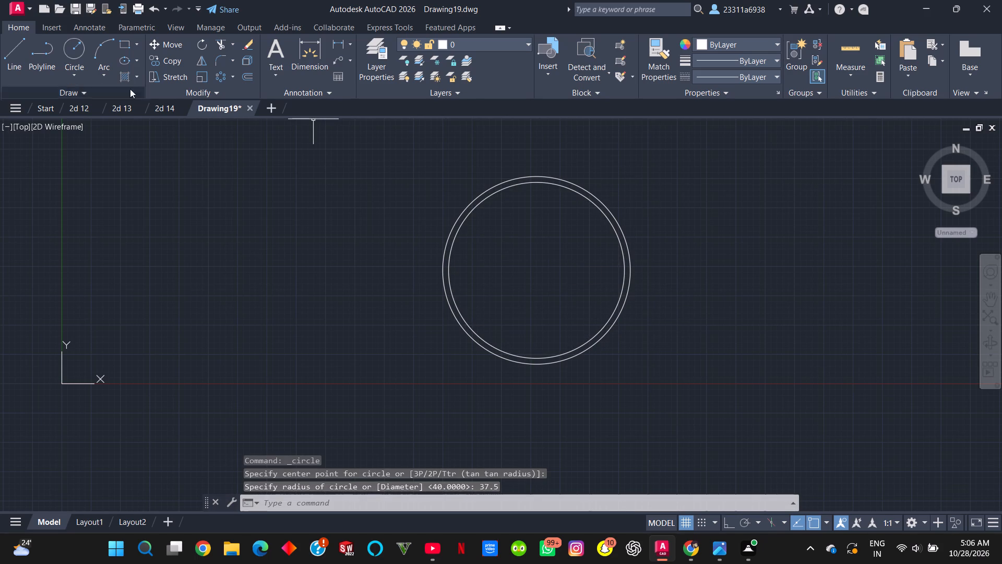
# With Ortho on, draw a vertical centreline through the circles' centre, rising about 57 above it and about 126 long overall.
pyautogui.click(13, 58)
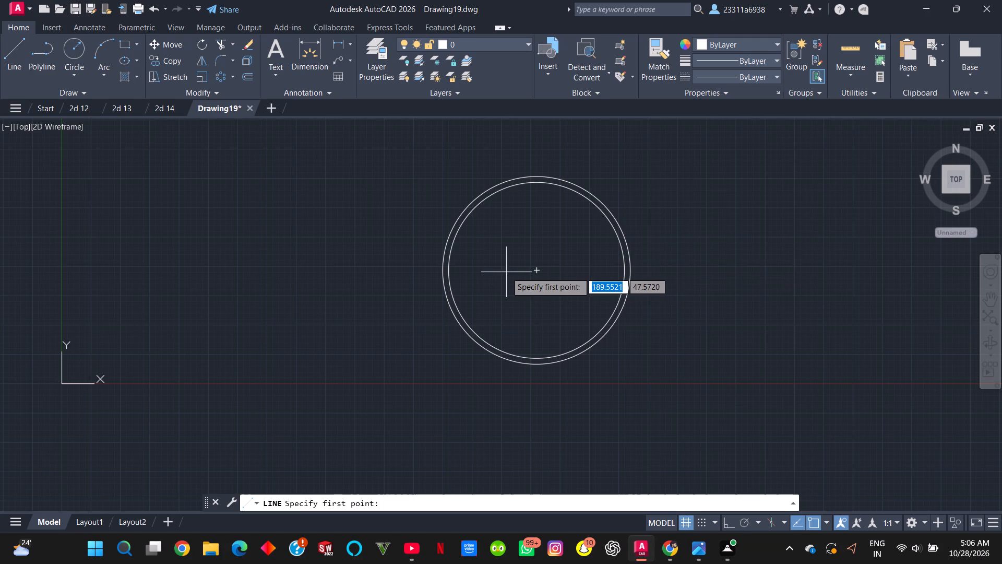
pyautogui.click(533, 271)
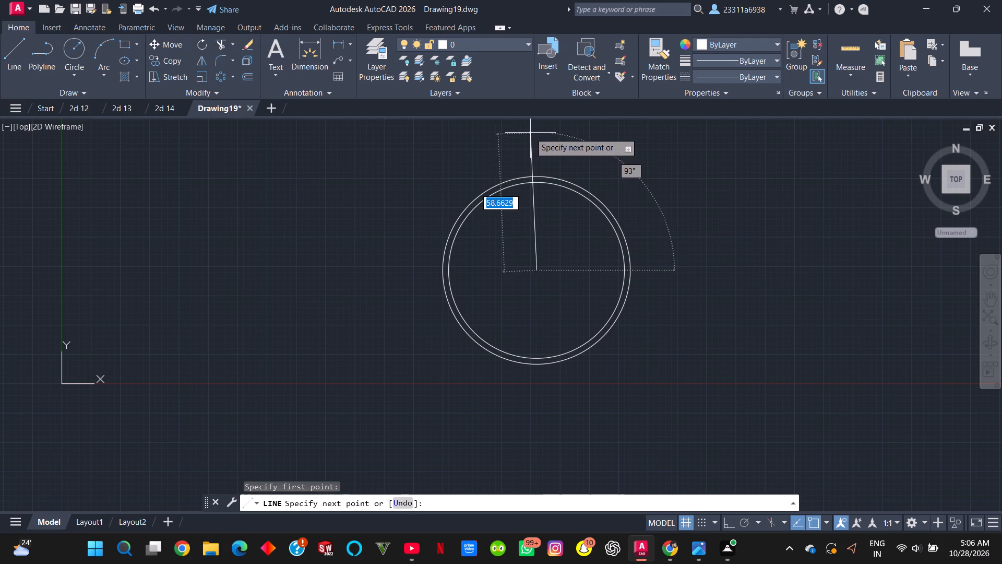
pyautogui.press('F8')
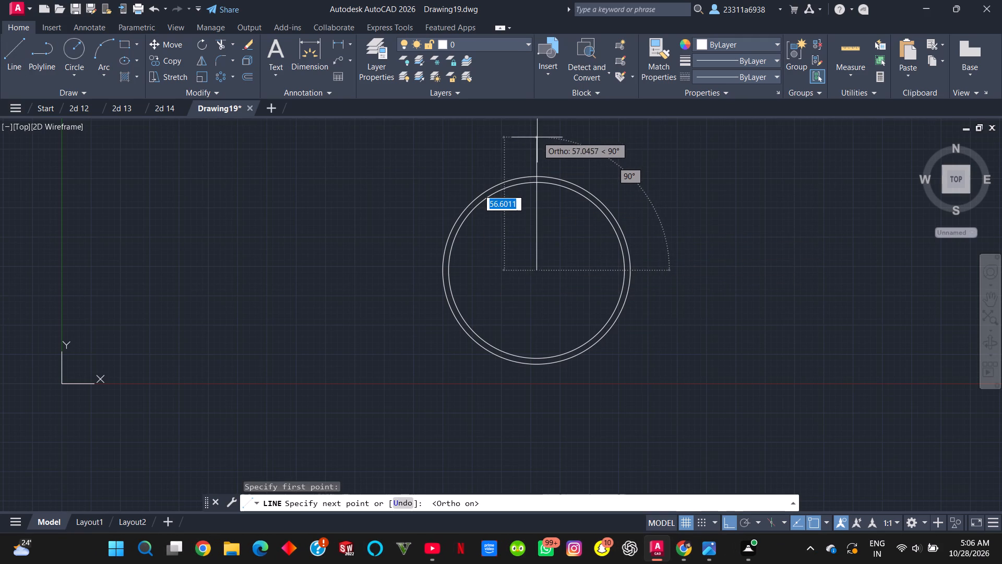
pyautogui.click(537, 137)
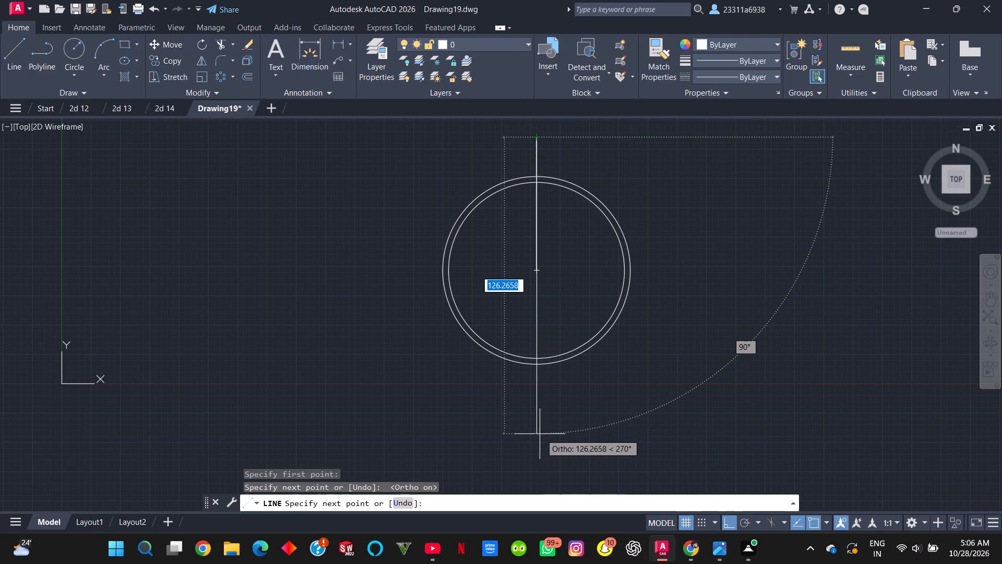
pyautogui.click(535, 434)
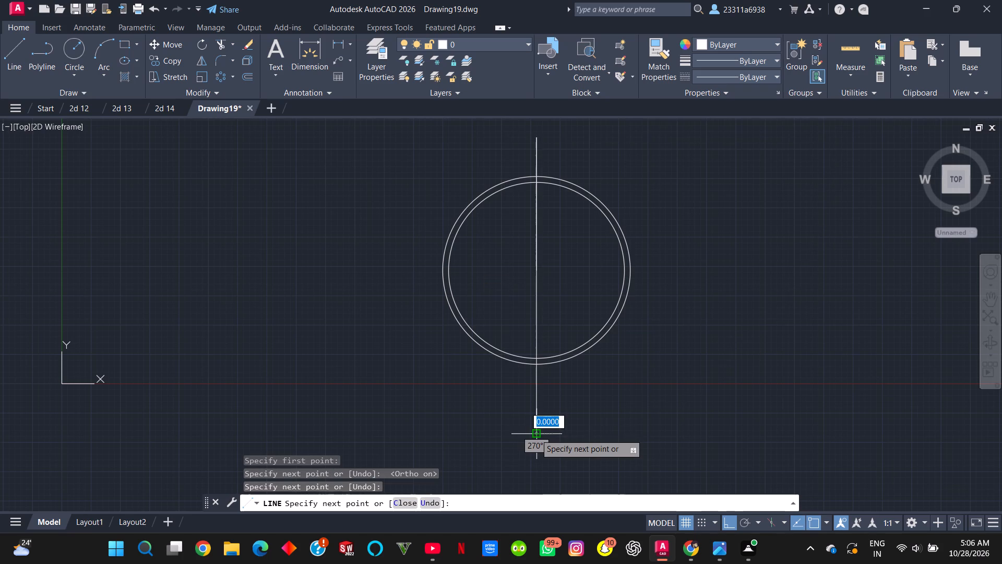
pyautogui.press('Escape')
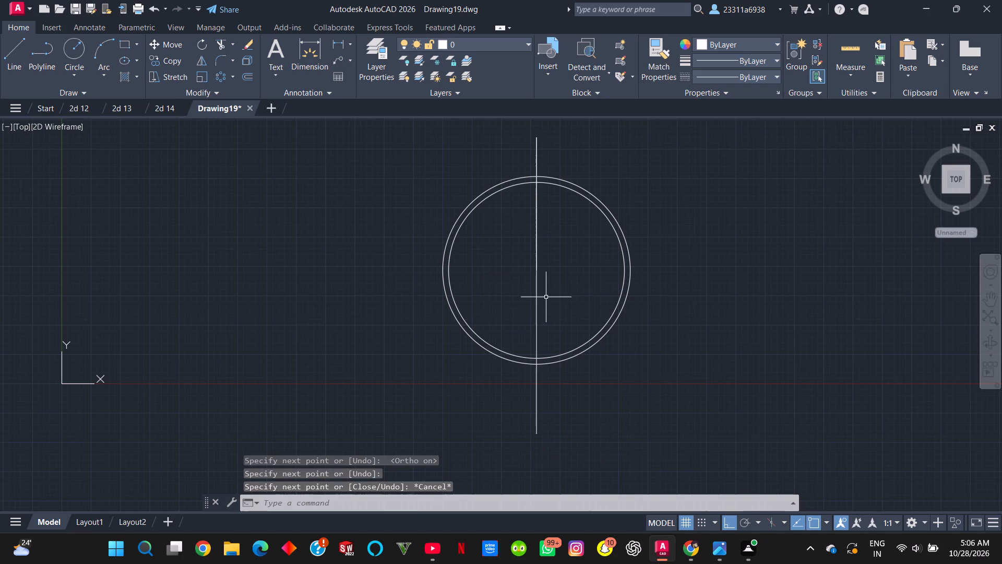
# Draw a horizontal centreline through the circles' centre, about 109 to the right and extending well past the circles to the left.
pyautogui.press('l')
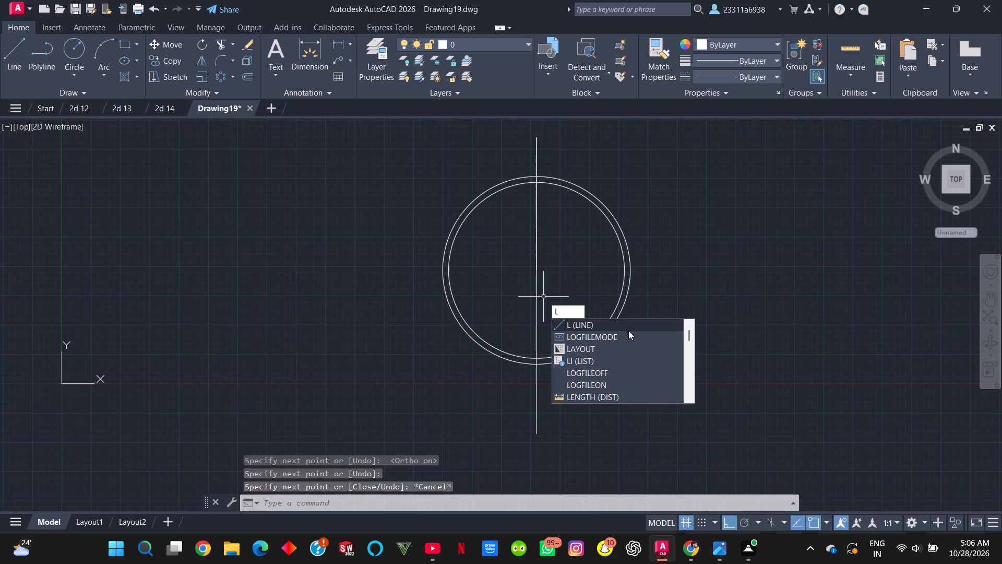
pyautogui.click(628, 331)
pyautogui.click(535, 271)
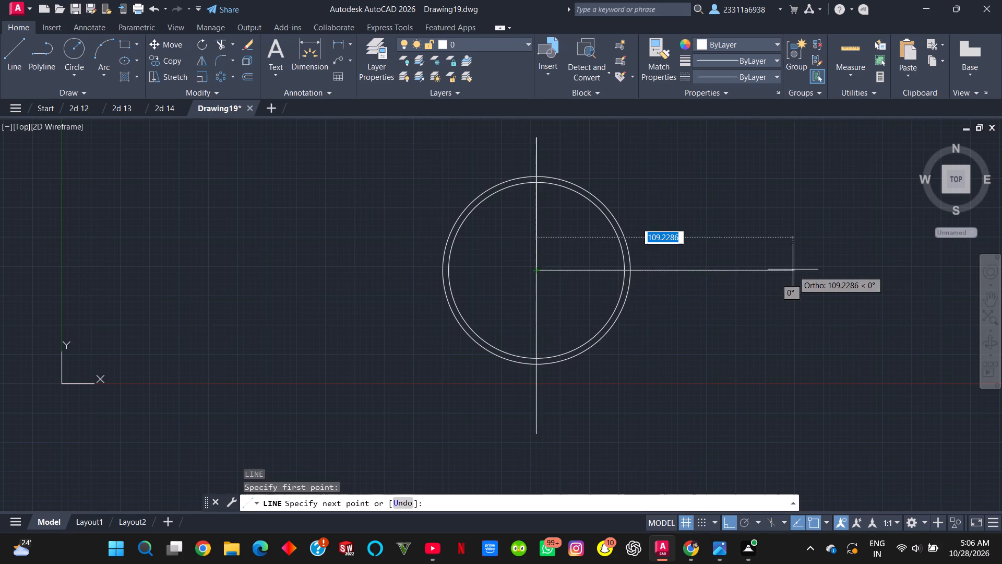
pyautogui.click(793, 269)
pyautogui.click(294, 279)
pyautogui.press('Escape')
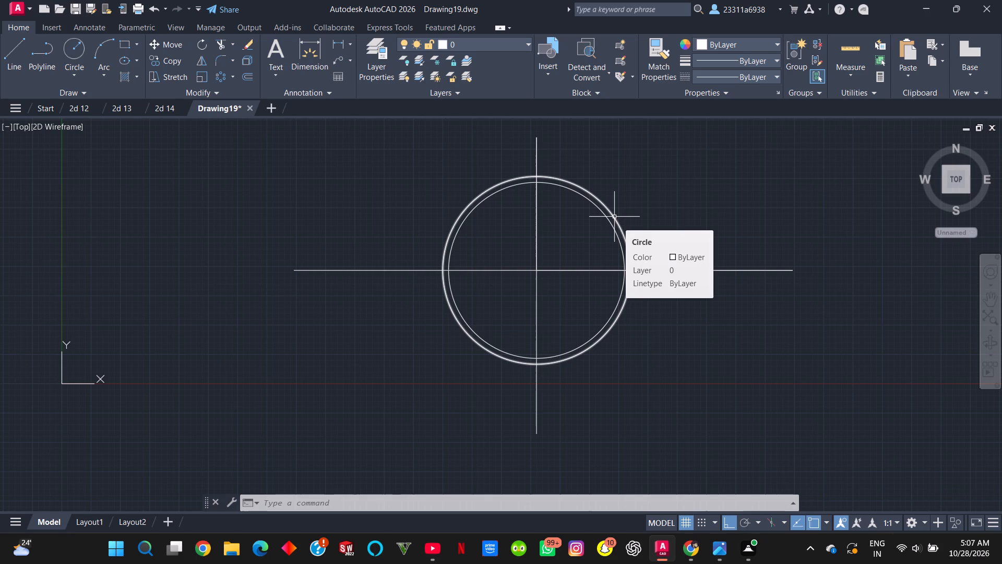
# Draw a vertical line 50.5 long upward from the circles' centre.
pyautogui.click(10, 47)
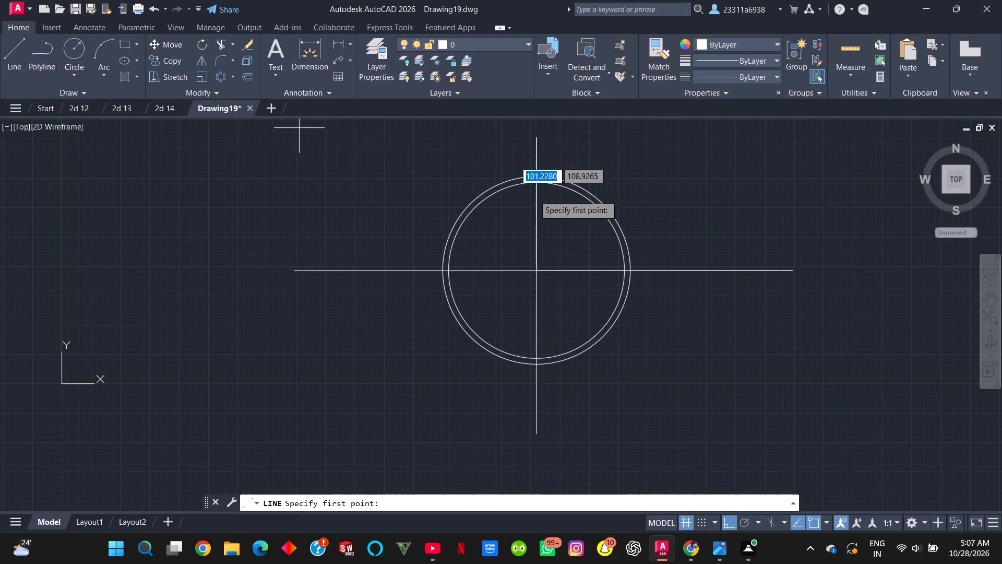
pyautogui.click(536, 275)
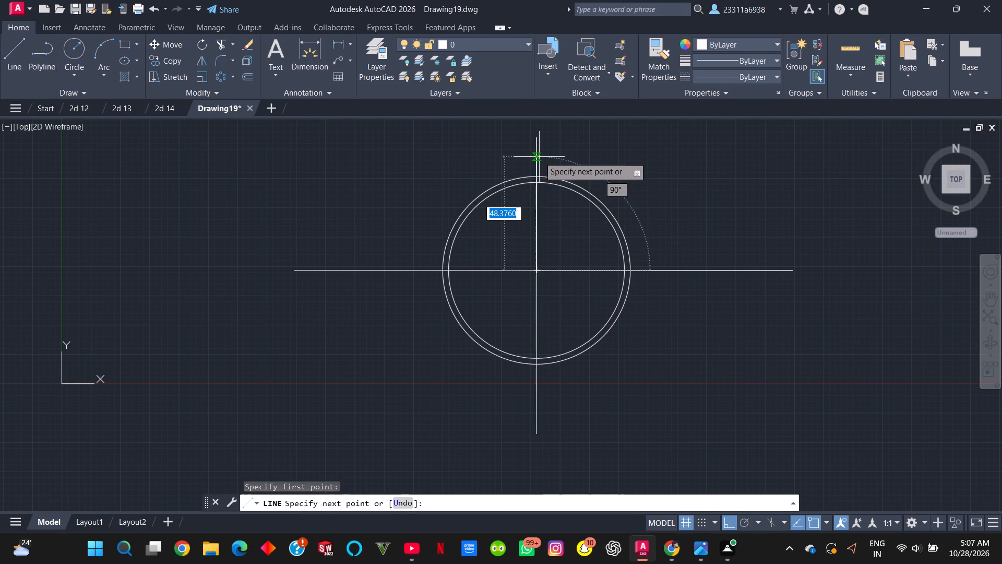
pyautogui.write('50.5')
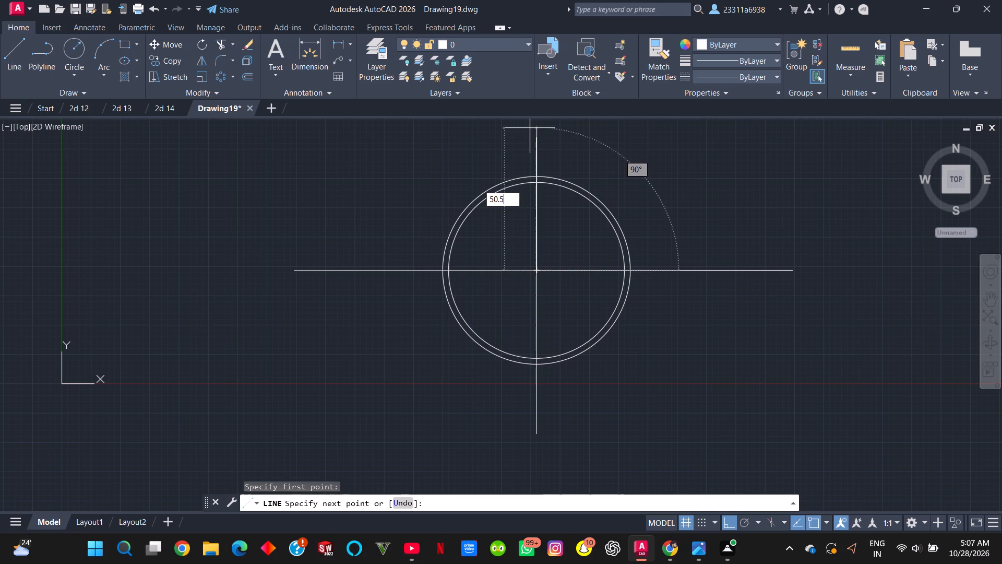
pyautogui.press('Return')
pyautogui.press('Escape')
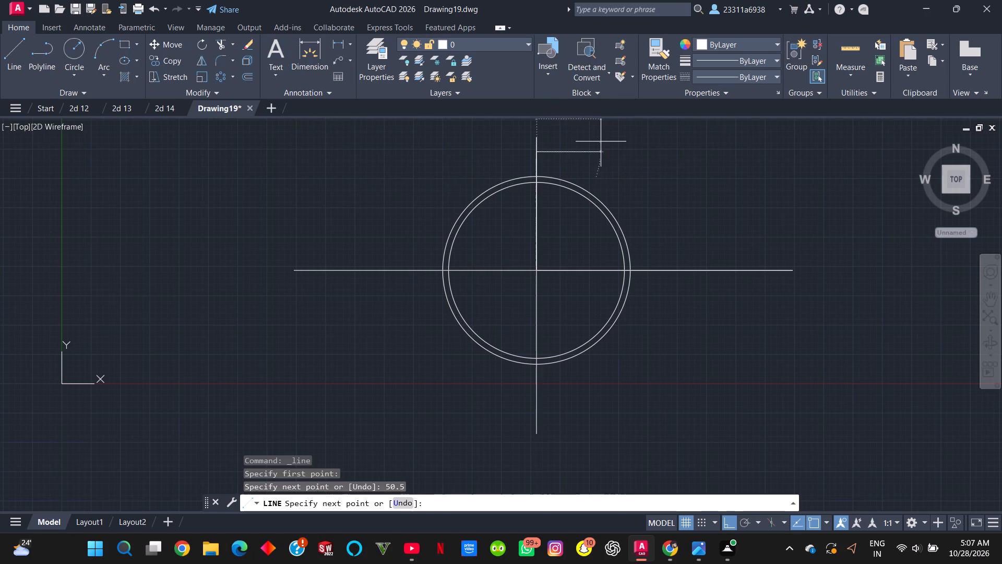
# Draw a circle of radius 15.5 centred on the upper end of the 50.5 line.
pyautogui.click(73, 54)
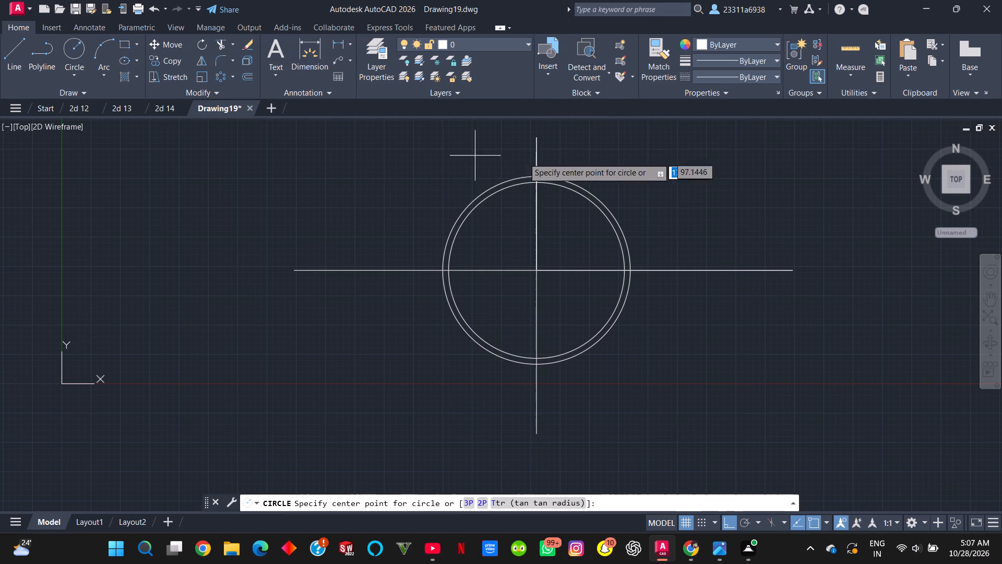
pyautogui.click(539, 156)
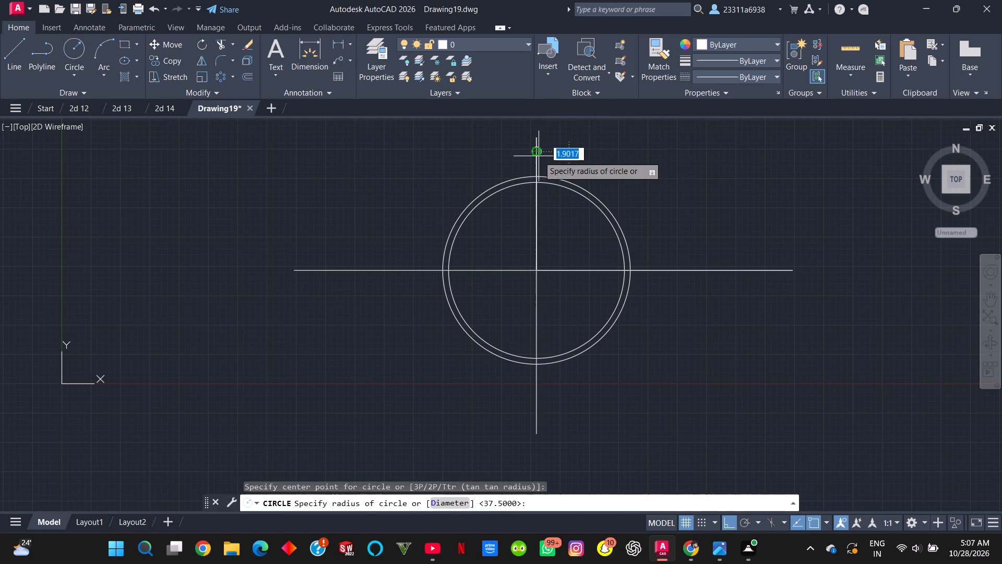
pyautogui.write('15.')
pyautogui.press('5')
pyautogui.press('Return')
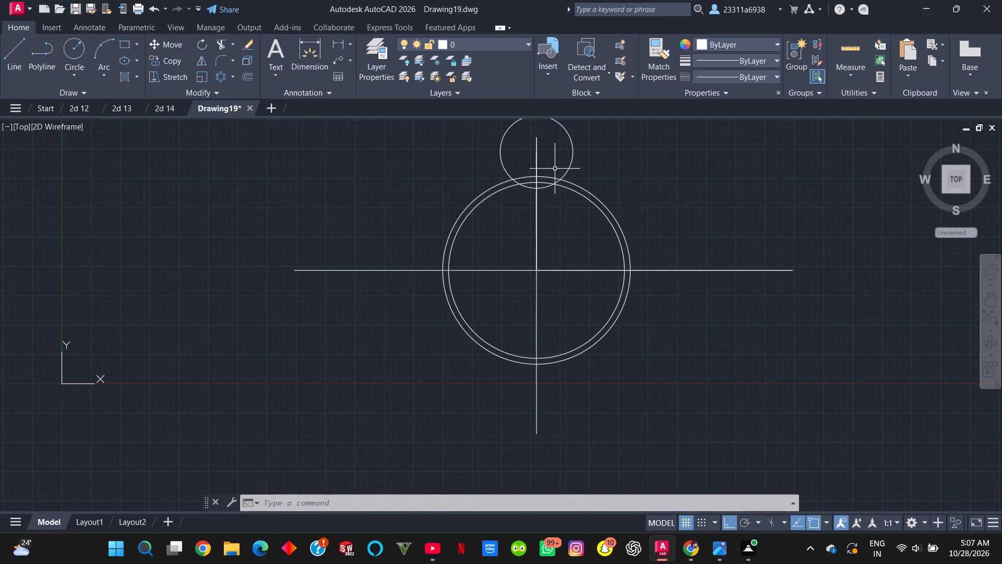
# Draw a circle of radius 67 centred on the intersection of the centrelines.
pyautogui.click(84, 55)
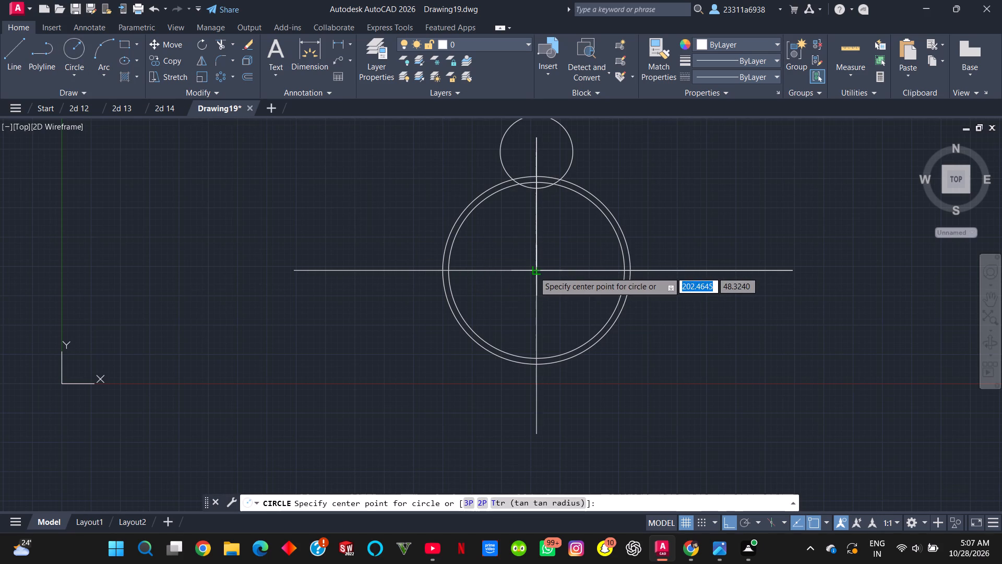
pyautogui.click(534, 272)
pyautogui.write('67')
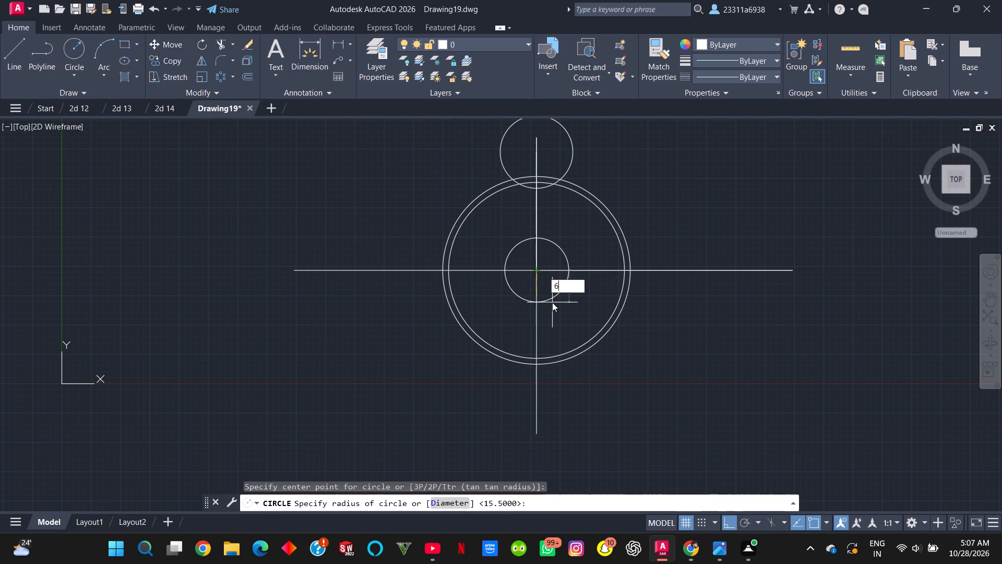
pyautogui.press('Return')
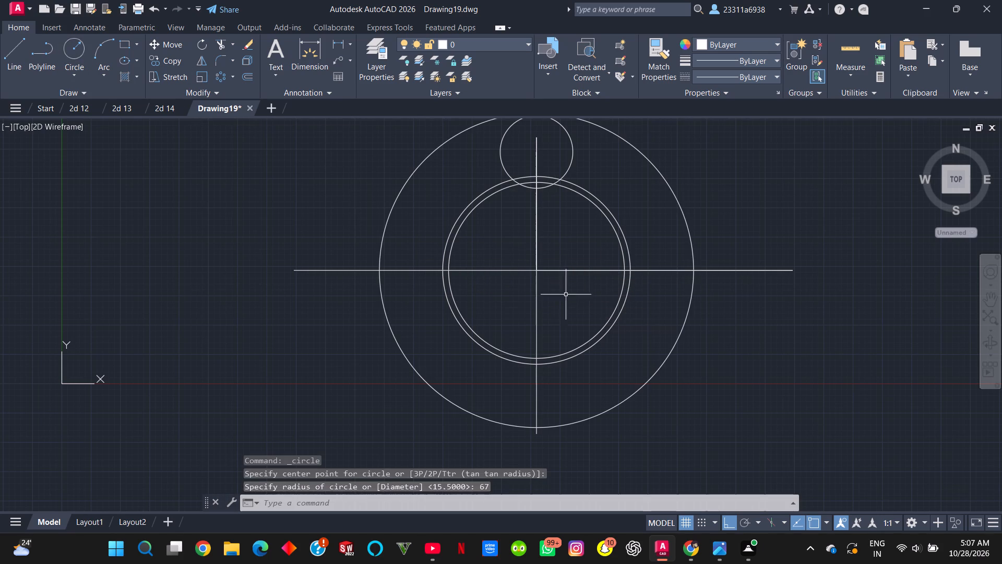
# Draw a circle of radius 63.4 concentric with the radius 67 circle.
pyautogui.moveTo(631, 198); pyautogui.dragTo(631, 216, button='middle')
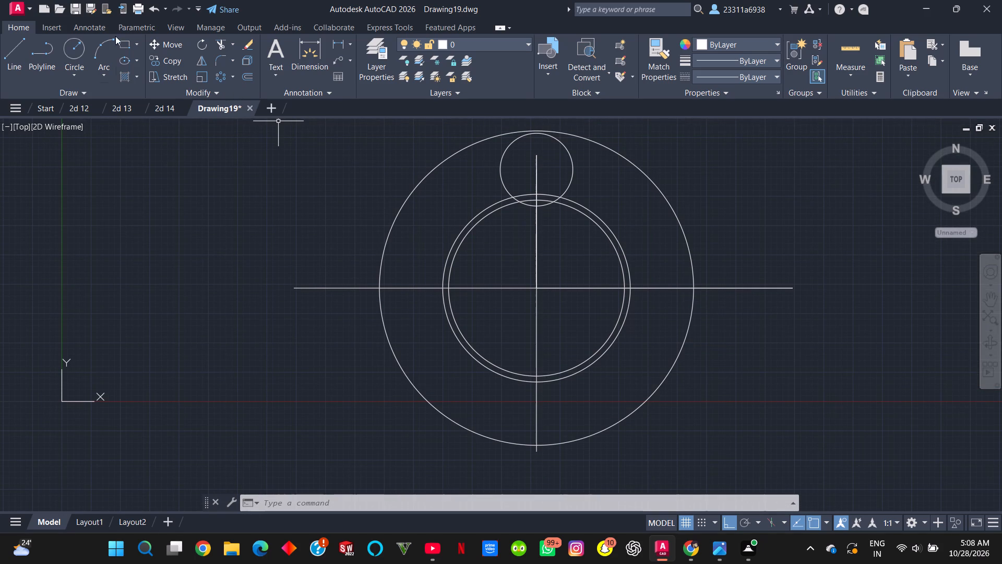
pyautogui.click(78, 60)
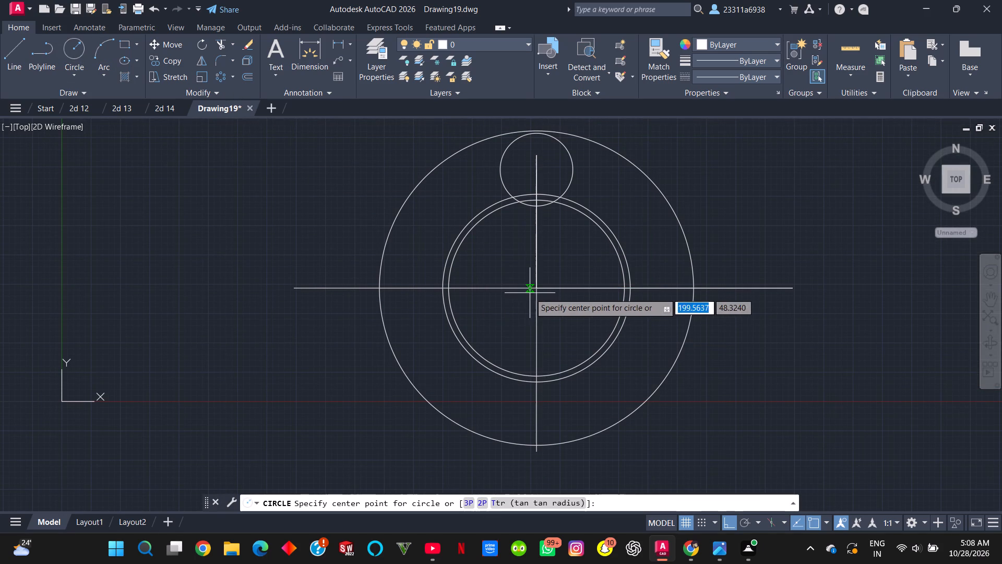
pyautogui.click(536, 288)
pyautogui.write('63.4')
pyautogui.press('Return')
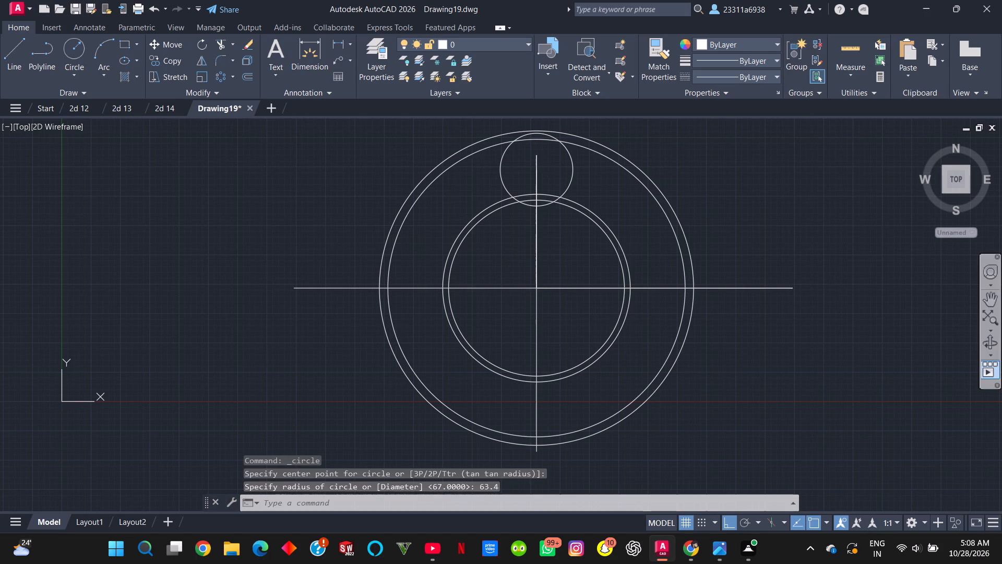
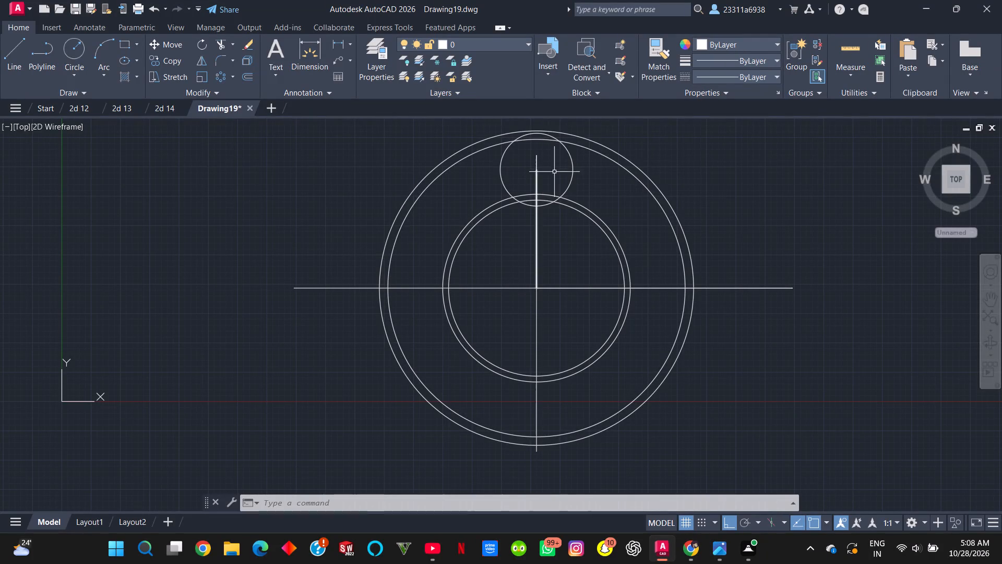
# Delete the radius 15.5 circle centred on the upper end of the 50.5 line.
pyautogui.click(573, 179)
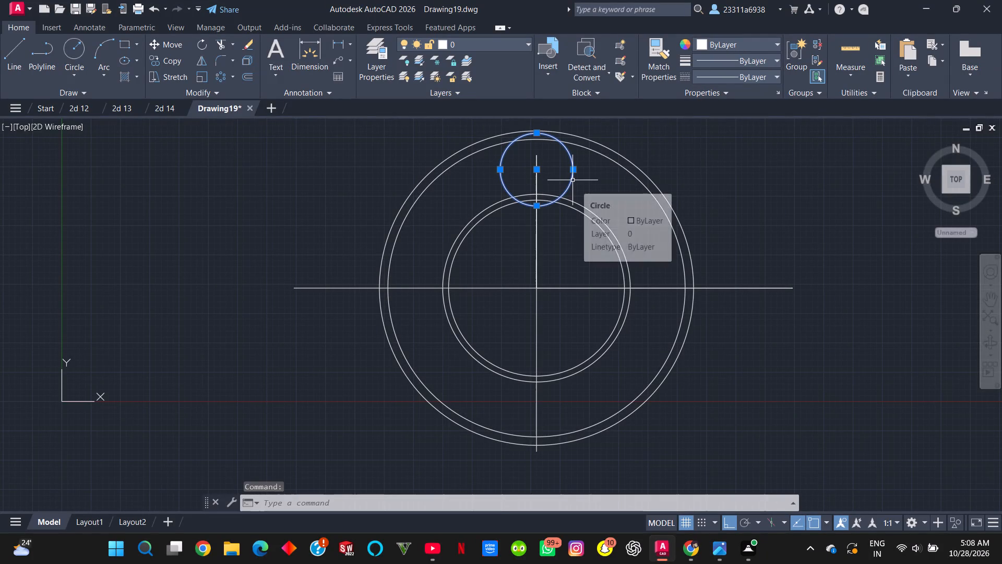
pyautogui.press('Delete')
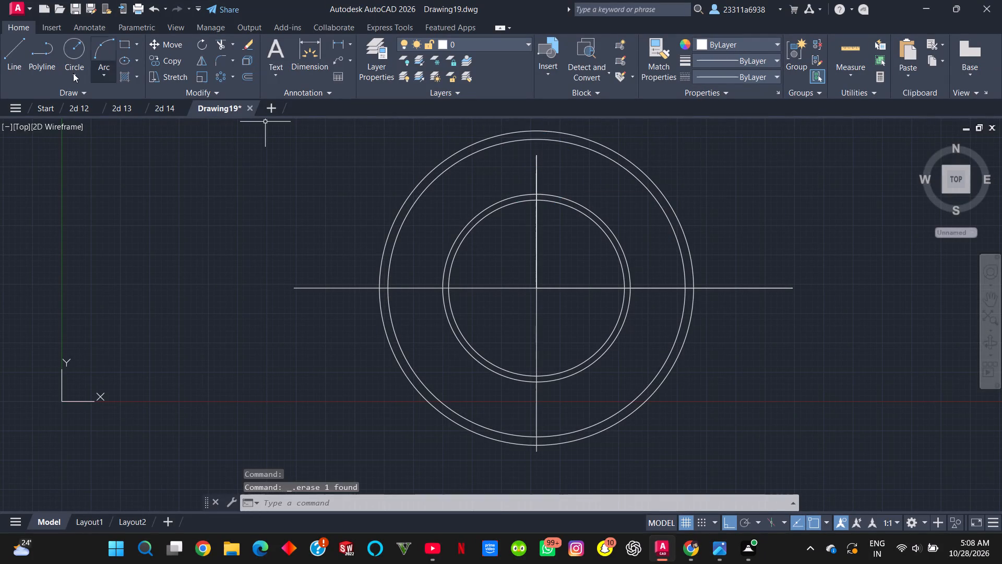
# With ortho off, draw a slanted line about 51.2 long from the 50.5 line's upper end, up and right at about 50°.
pyautogui.click(5, 49)
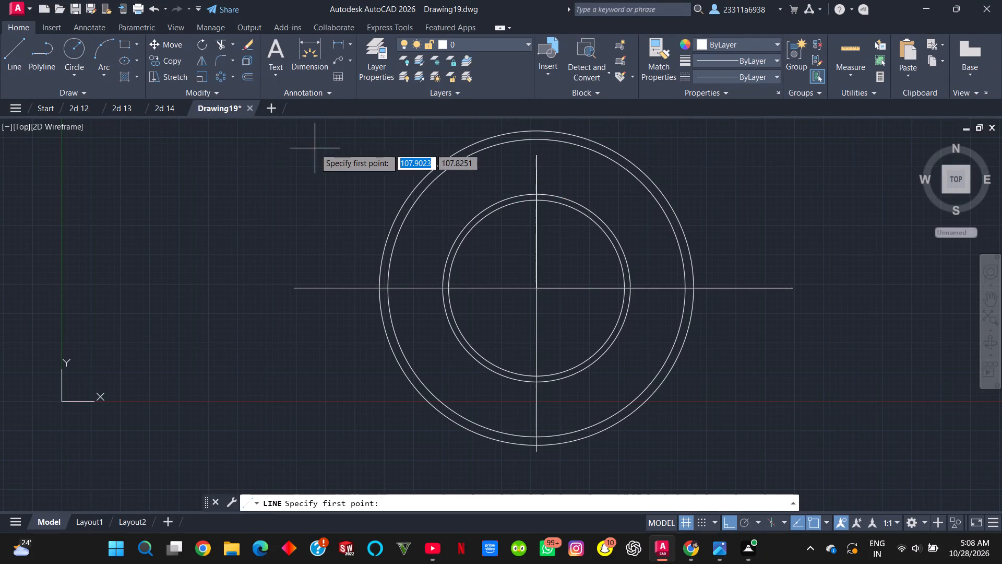
pyautogui.moveTo(315, 148); pyautogui.dragTo(287, 234, button='middle')
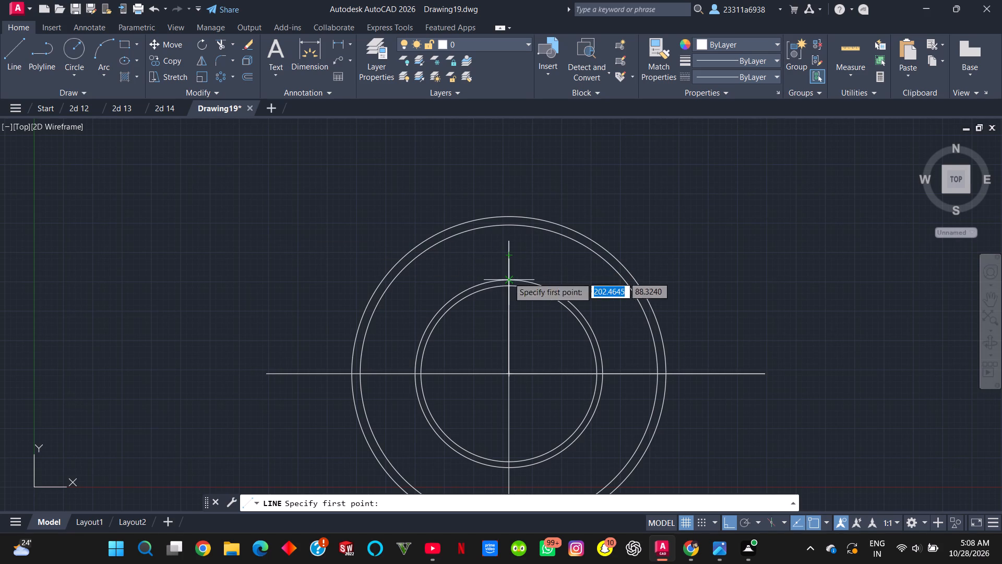
pyautogui.click(509, 252)
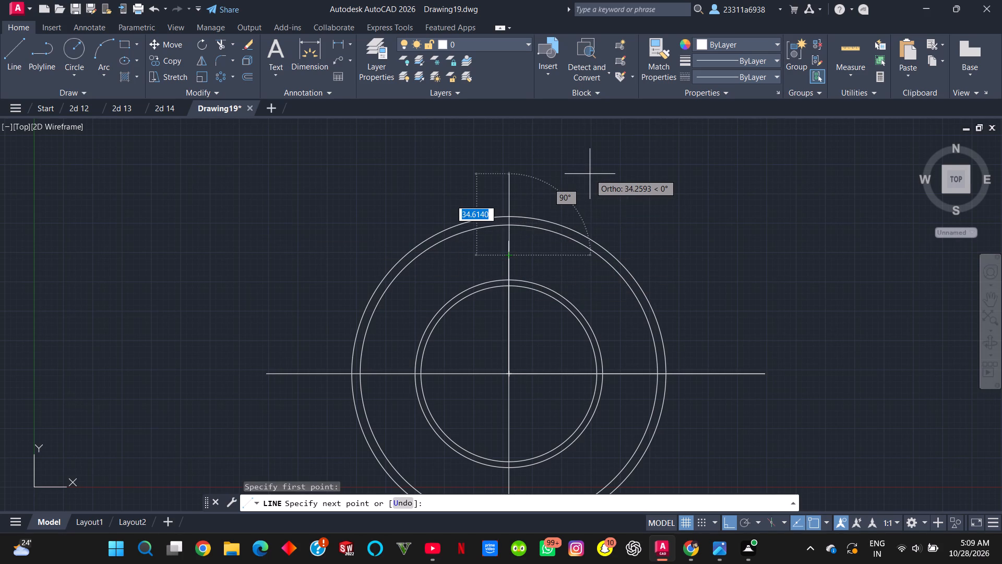
pyautogui.press('F8')
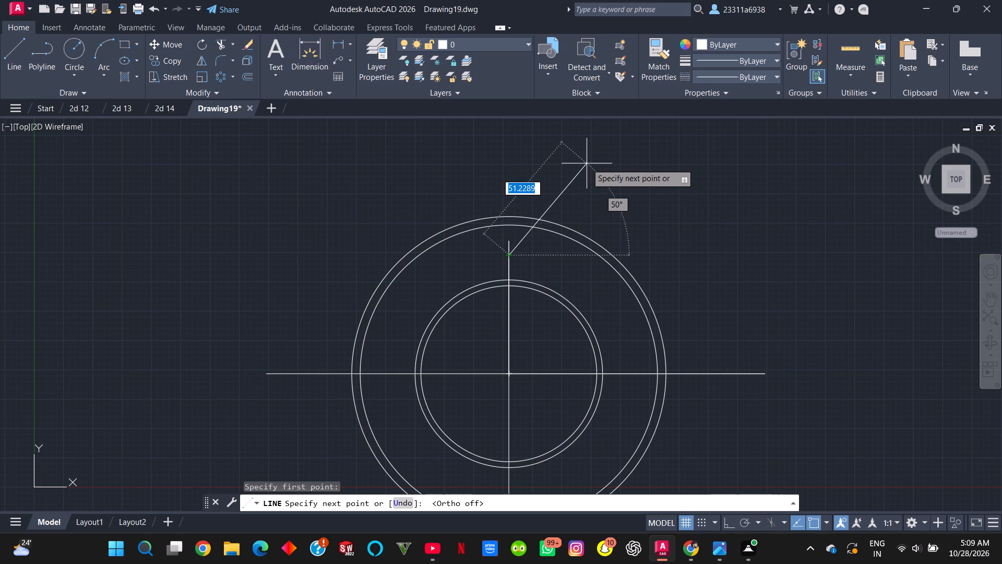
pyautogui.click(587, 163)
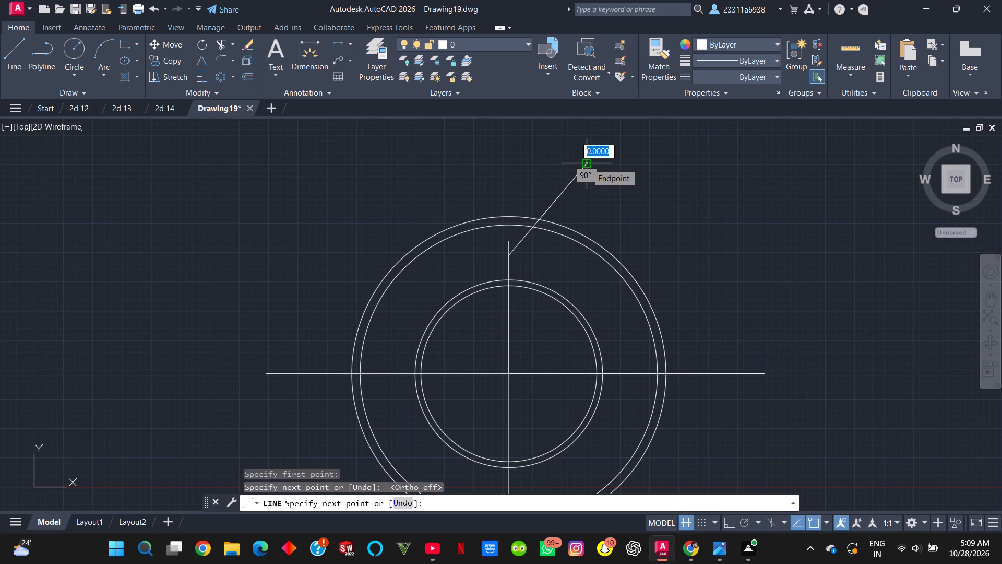
pyautogui.press('Escape')
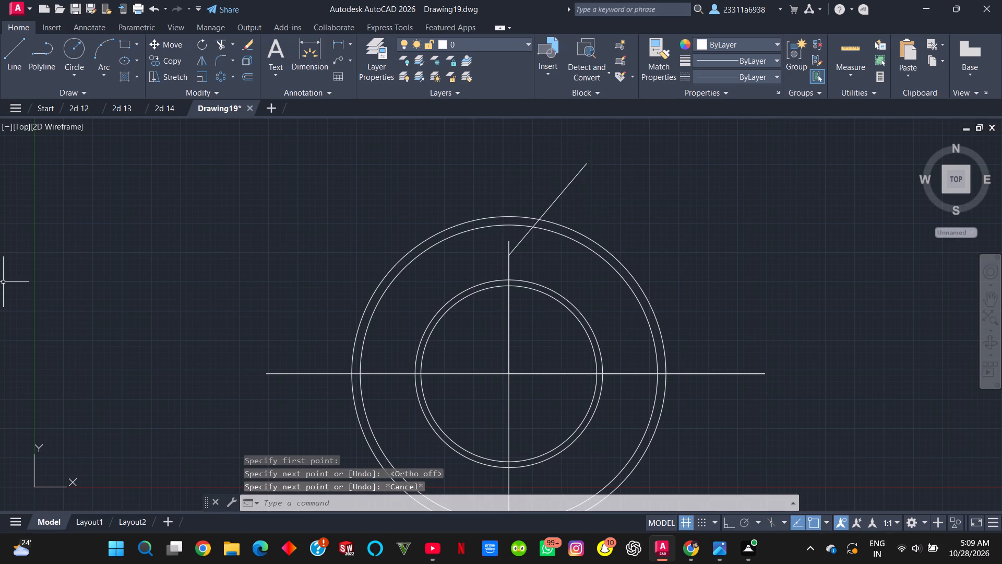
# Draw a line about 60.9 long from the same end, up and left at 140°, perpendicular to the first slanted line.
pyautogui.press('l')
pyautogui.press('Return')
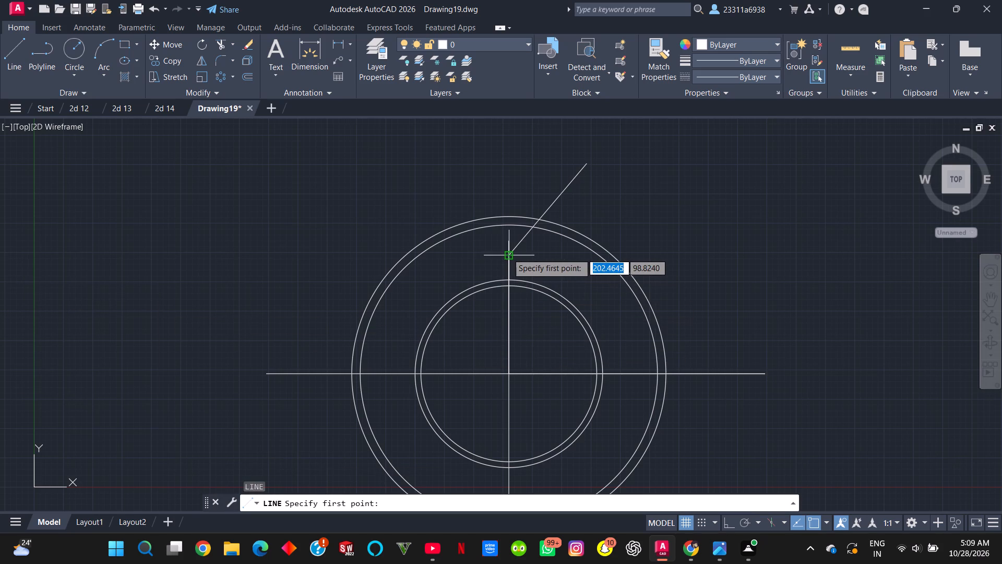
pyautogui.click(507, 253)
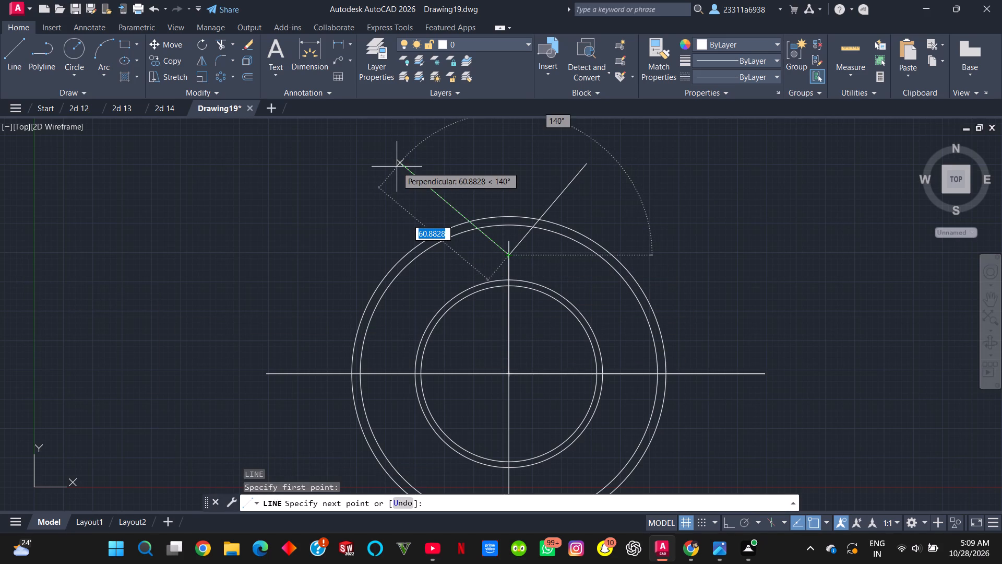
pyautogui.click(397, 167)
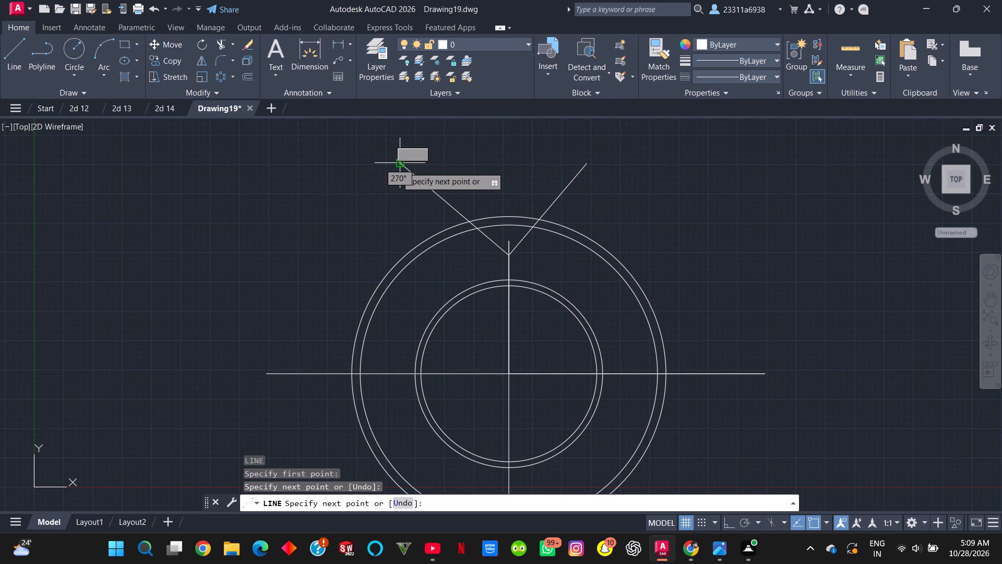
pyautogui.press('Escape')
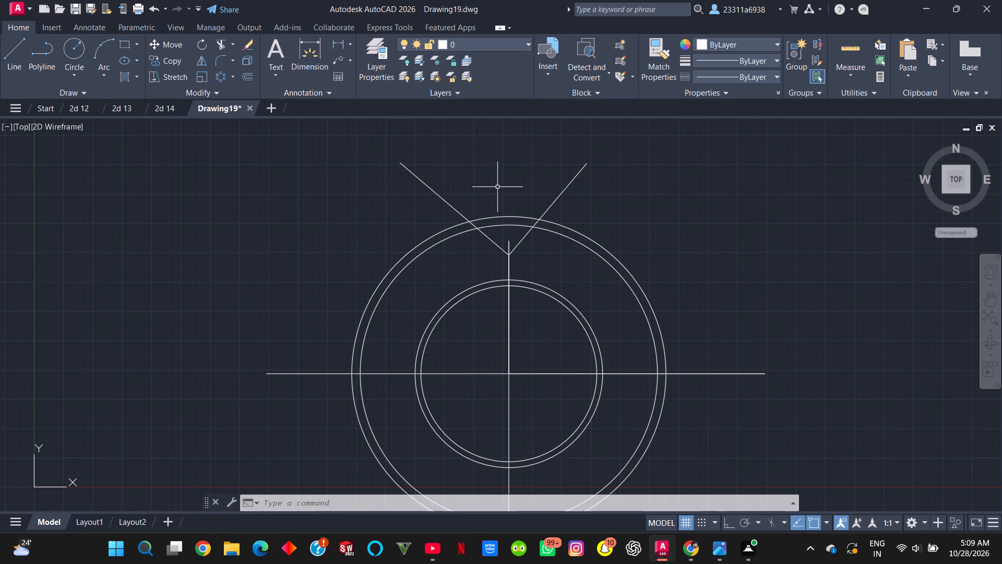
# Delete the slanted line that runs up and right from the upper end of the 50.5 line.
pyautogui.click(561, 196)
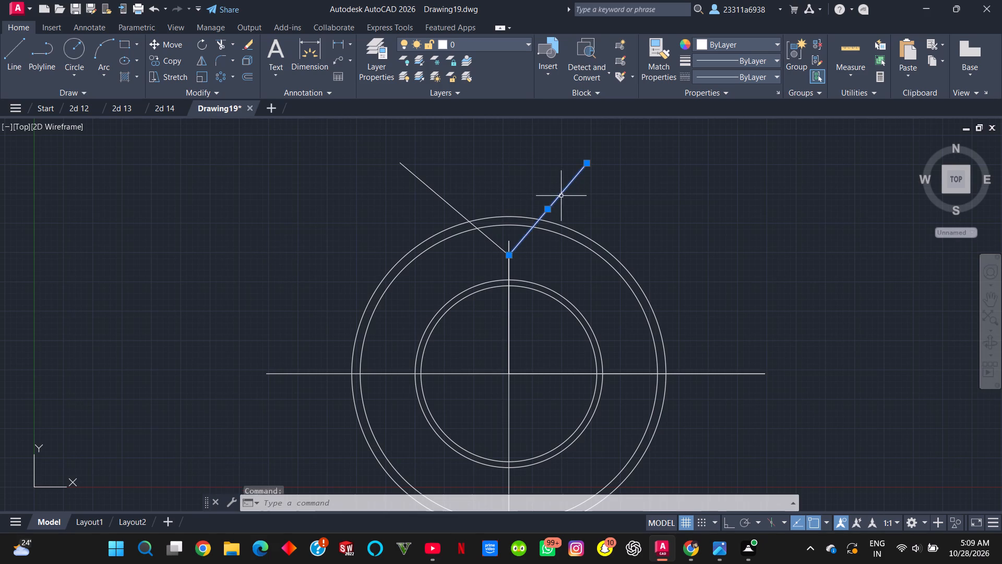
pyautogui.press('Delete')
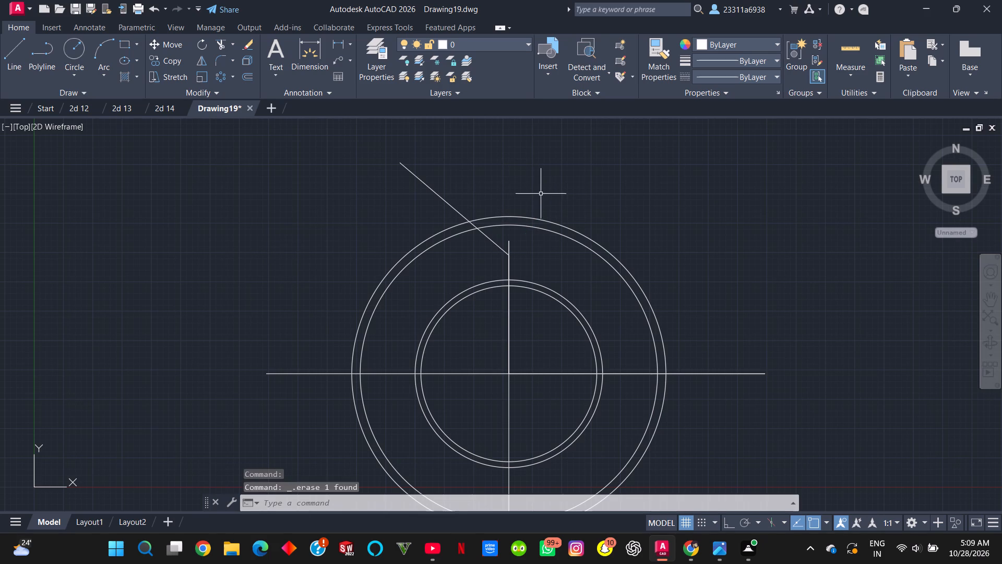
# Draw a replacement line from the 50.5 line's upper end, up and right past the outer circle at about 41°.
pyautogui.click(22, 51)
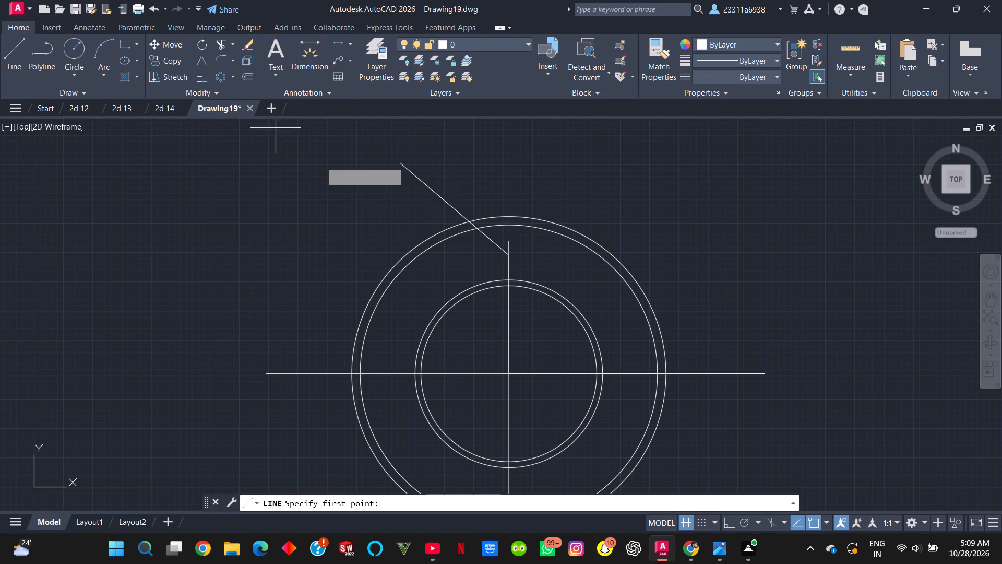
pyautogui.click(507, 254)
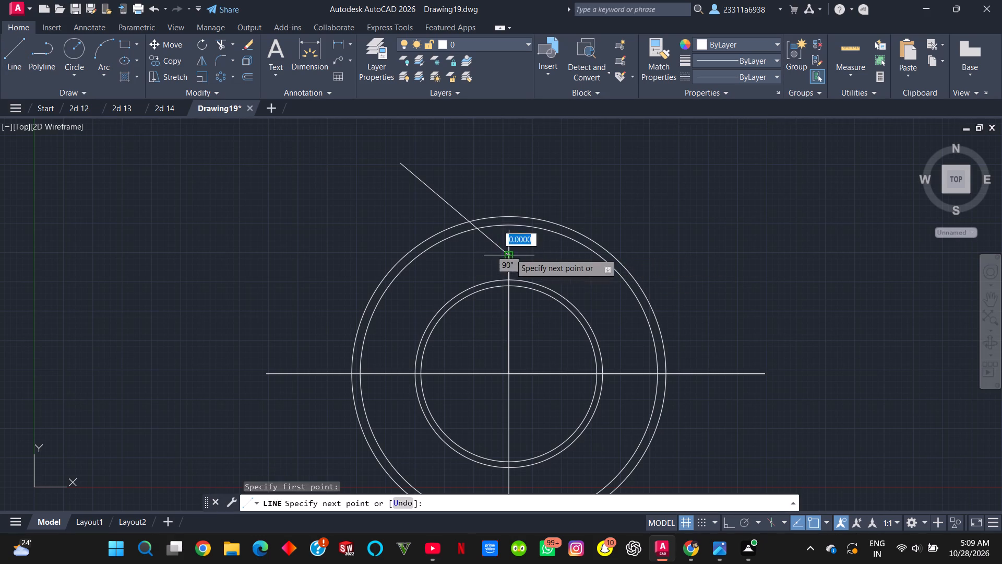
pyautogui.click(644, 140)
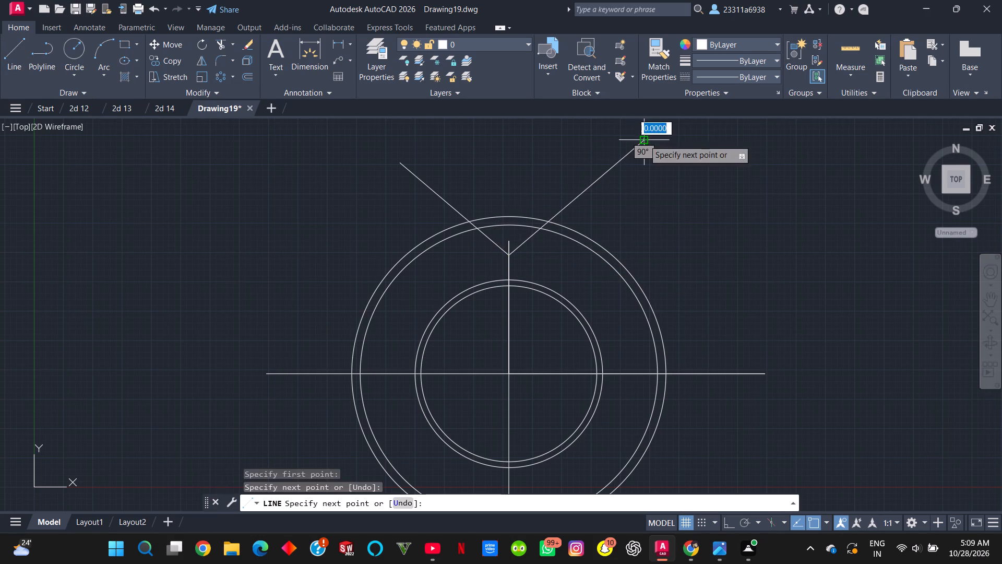
pyautogui.press('Escape')
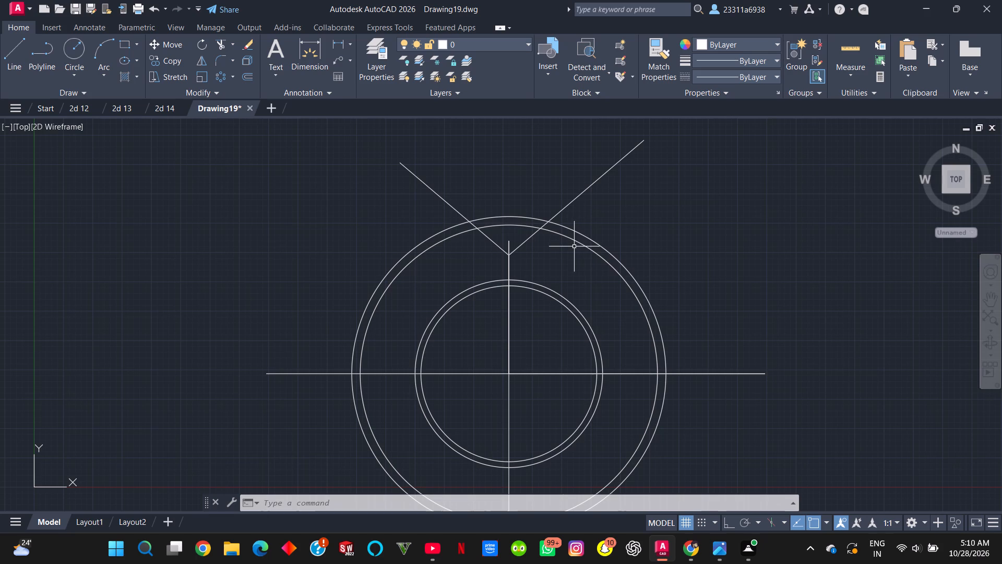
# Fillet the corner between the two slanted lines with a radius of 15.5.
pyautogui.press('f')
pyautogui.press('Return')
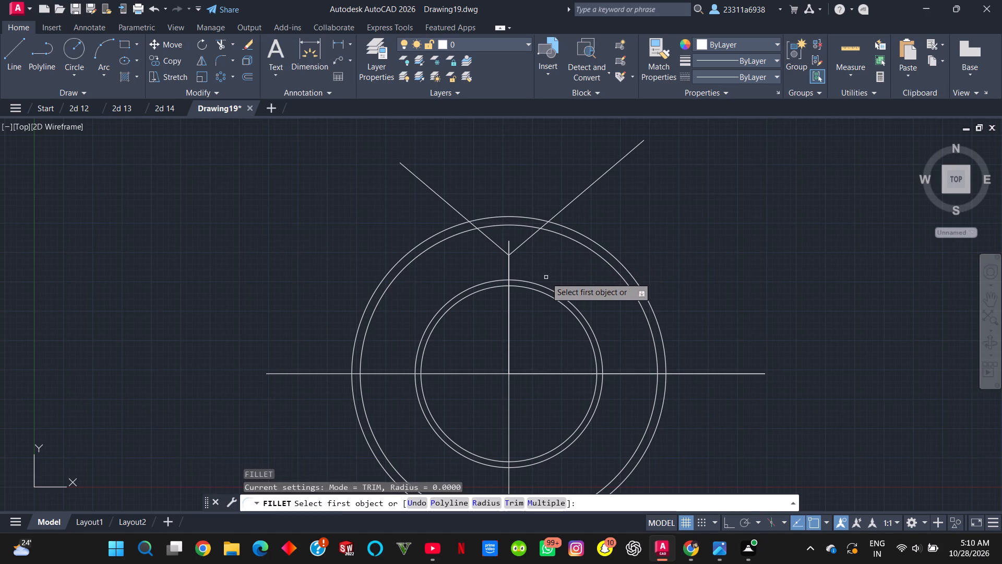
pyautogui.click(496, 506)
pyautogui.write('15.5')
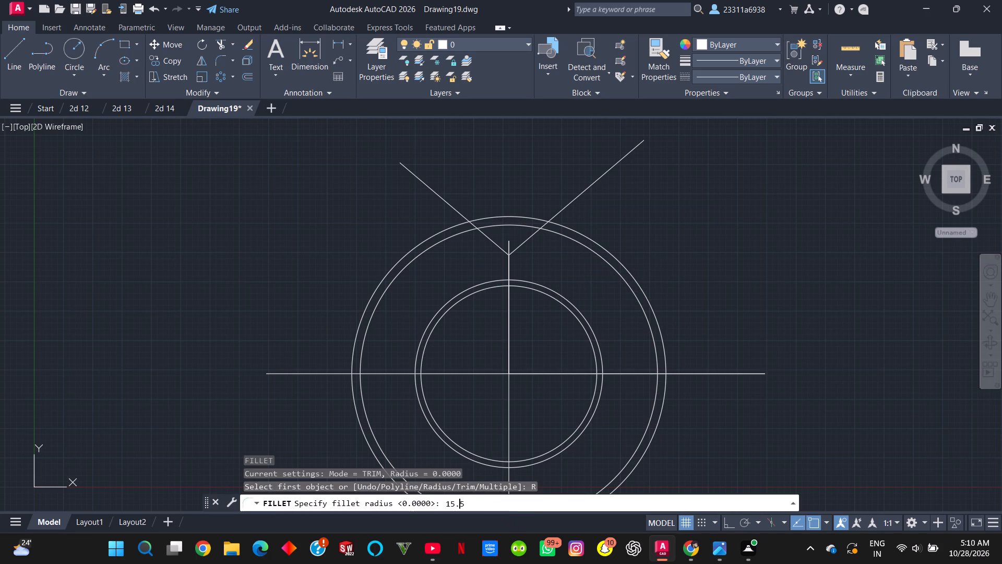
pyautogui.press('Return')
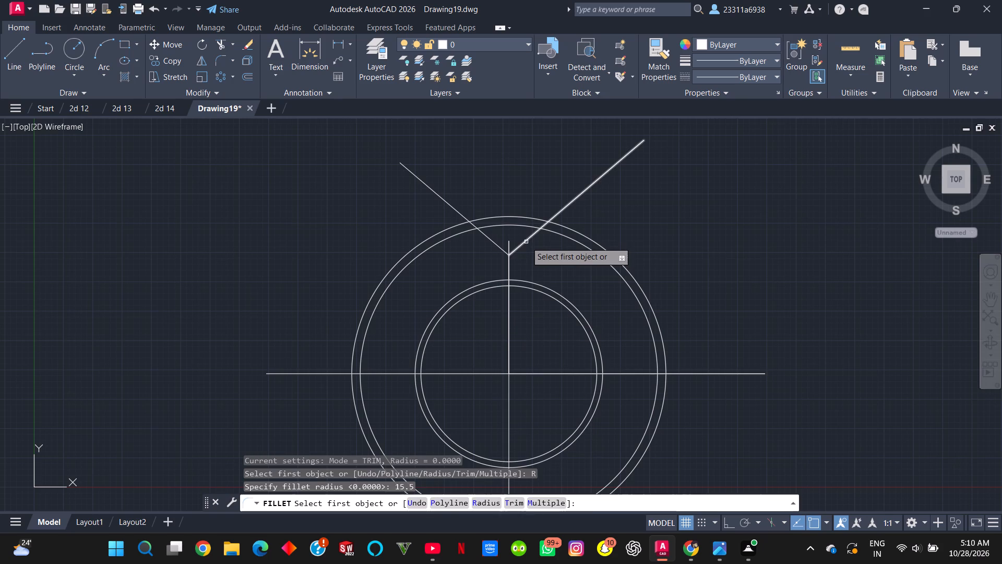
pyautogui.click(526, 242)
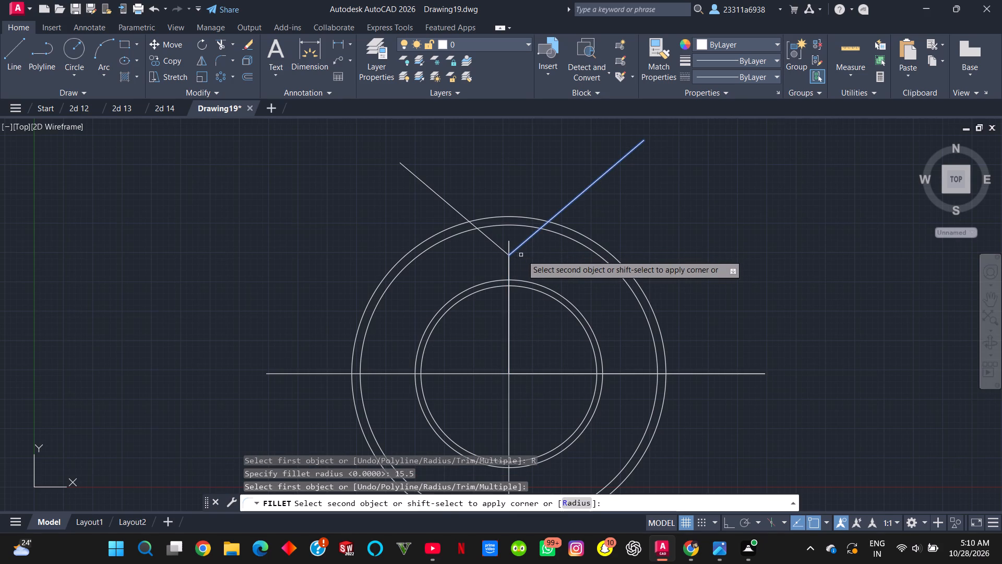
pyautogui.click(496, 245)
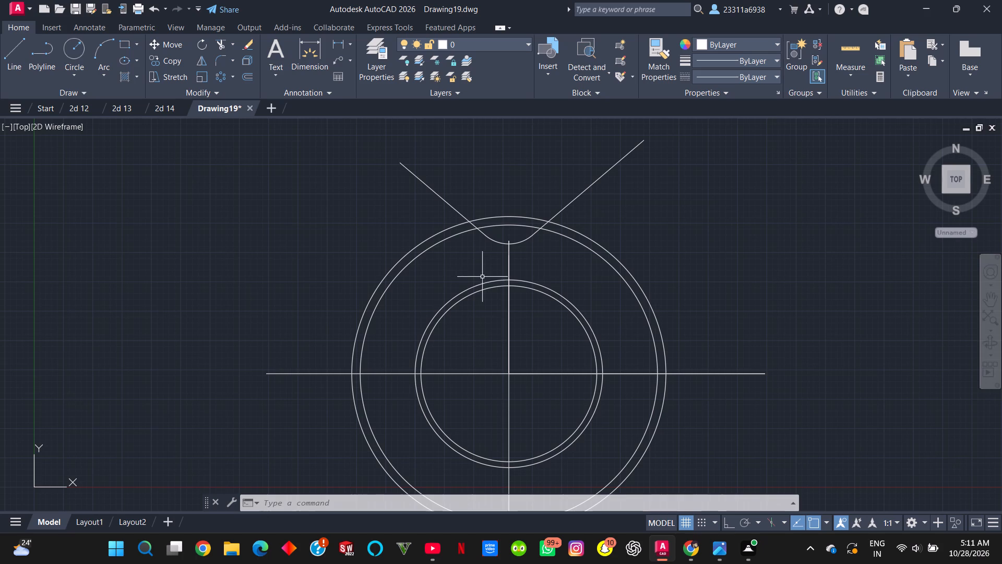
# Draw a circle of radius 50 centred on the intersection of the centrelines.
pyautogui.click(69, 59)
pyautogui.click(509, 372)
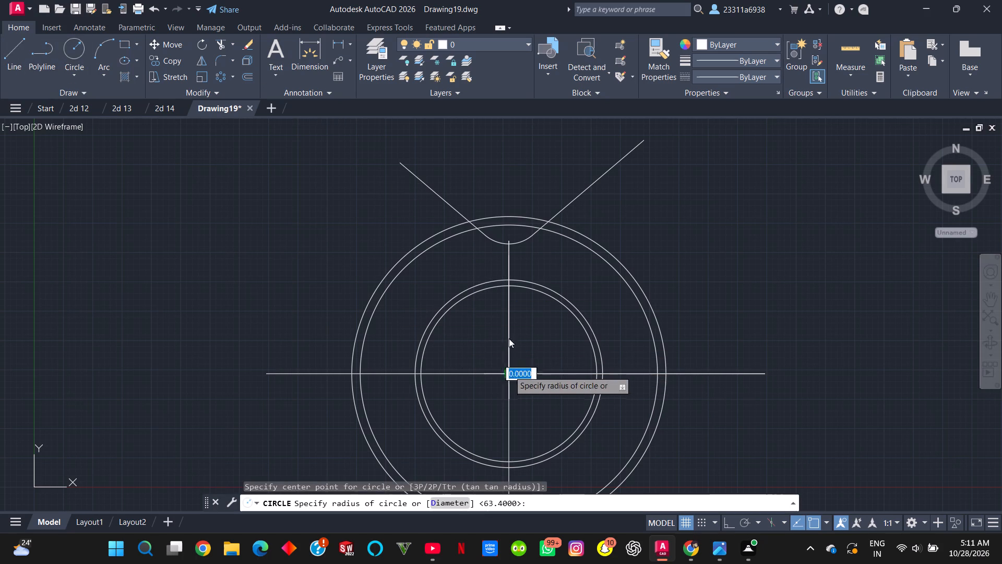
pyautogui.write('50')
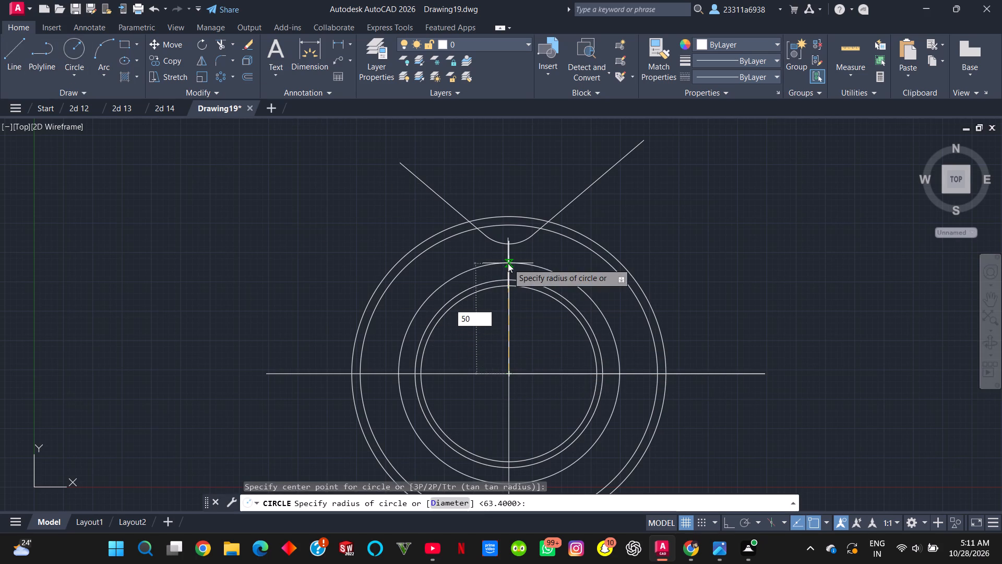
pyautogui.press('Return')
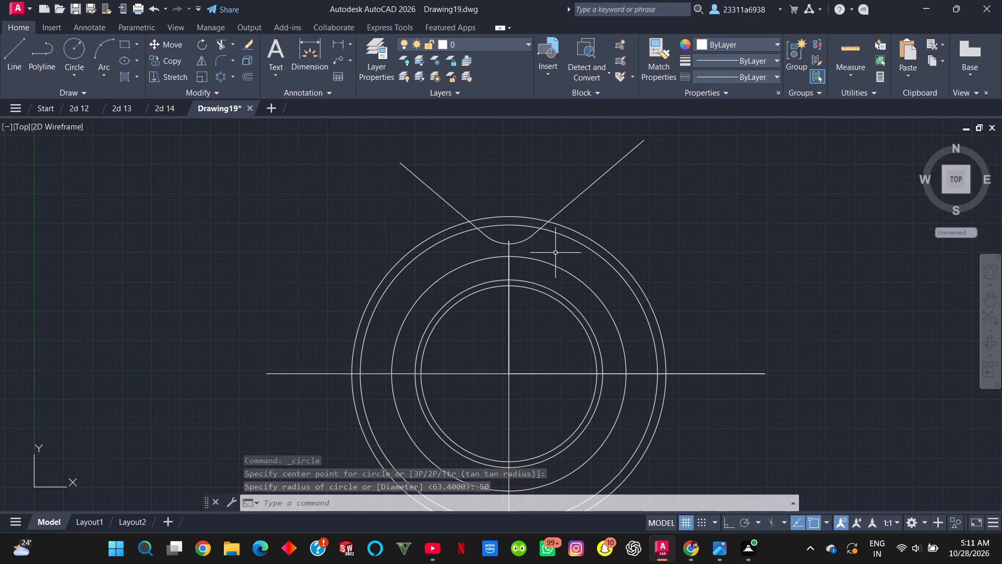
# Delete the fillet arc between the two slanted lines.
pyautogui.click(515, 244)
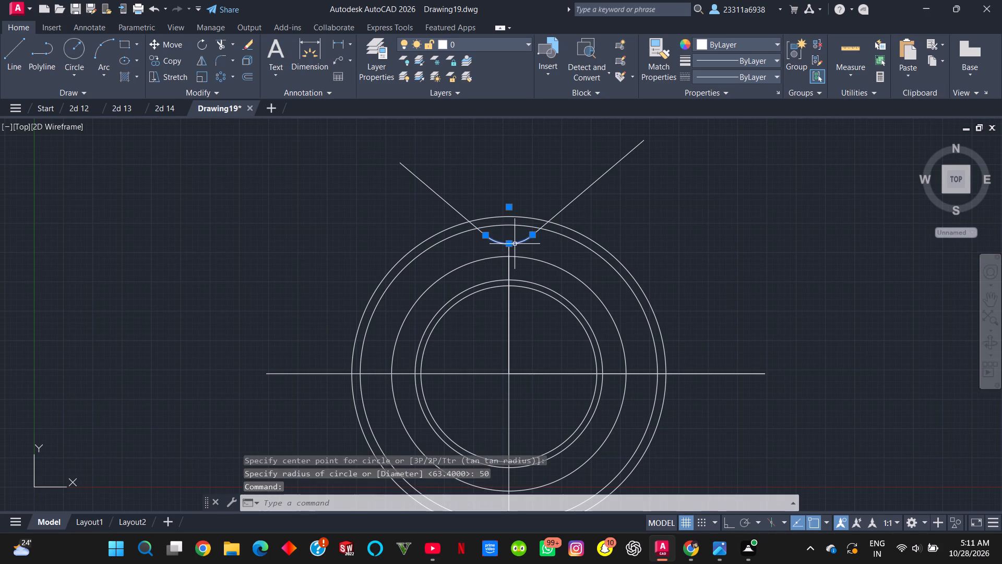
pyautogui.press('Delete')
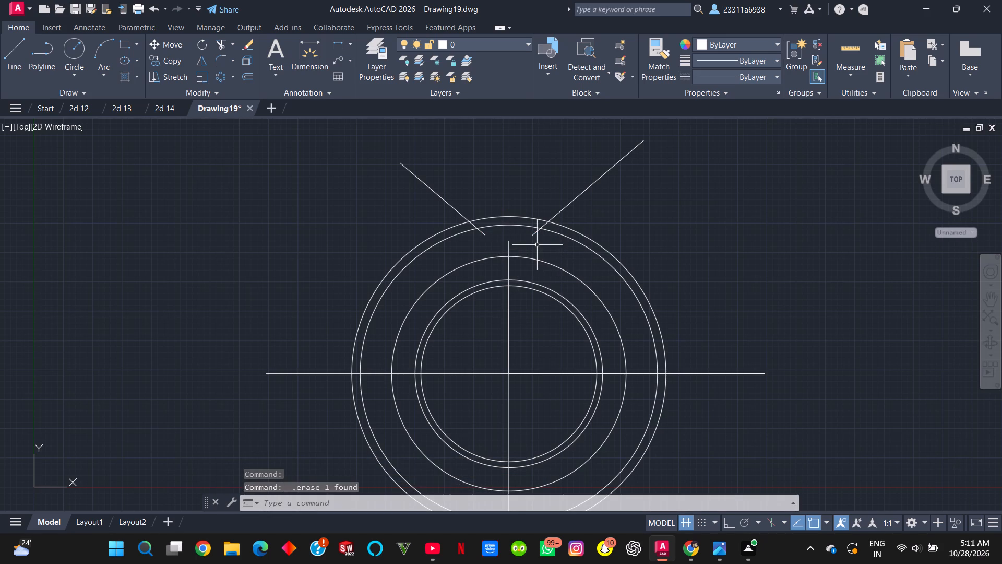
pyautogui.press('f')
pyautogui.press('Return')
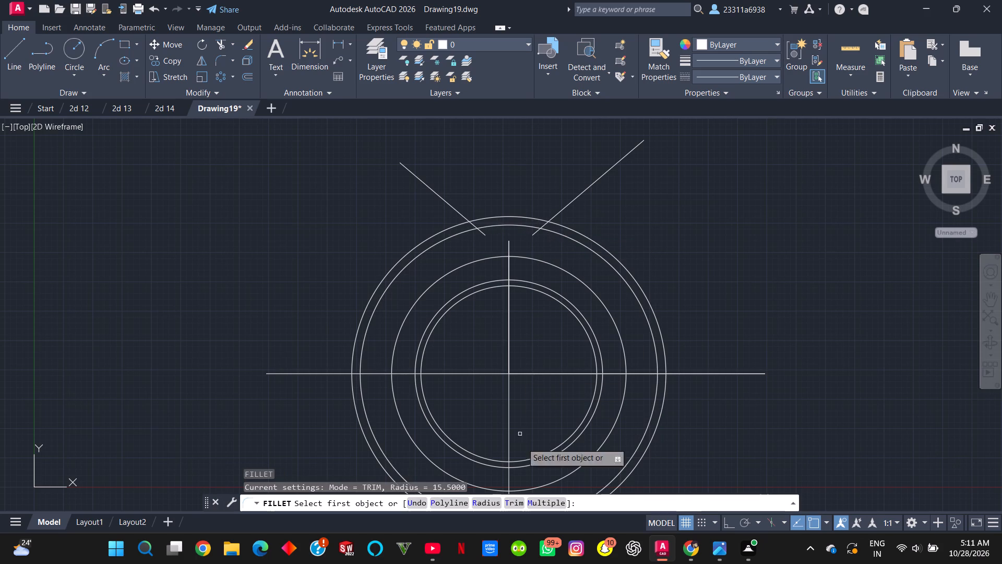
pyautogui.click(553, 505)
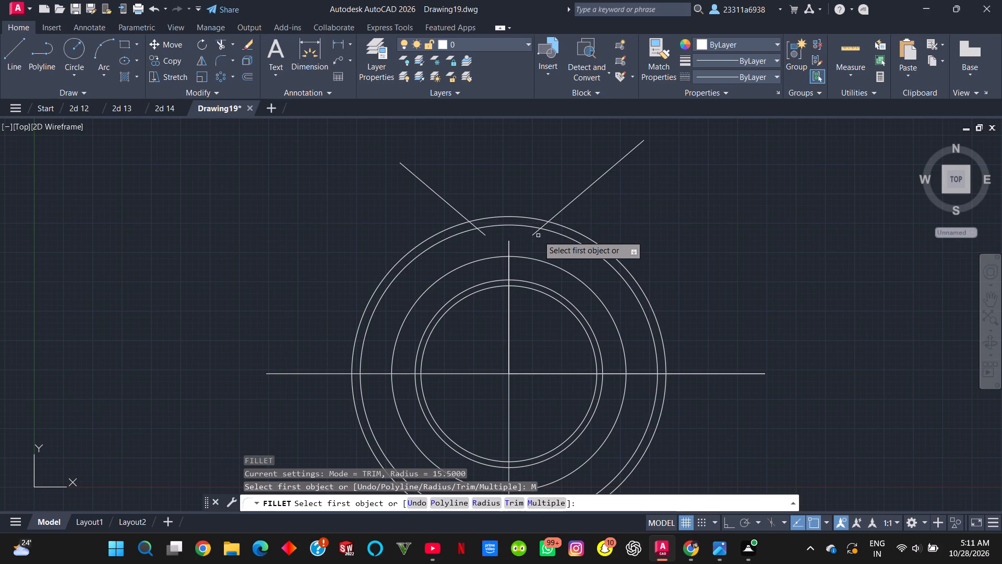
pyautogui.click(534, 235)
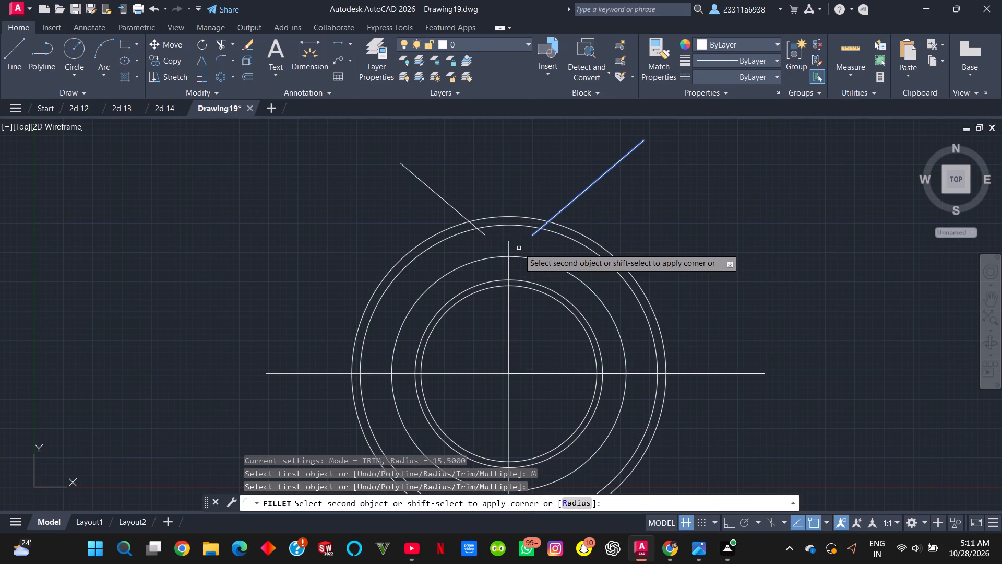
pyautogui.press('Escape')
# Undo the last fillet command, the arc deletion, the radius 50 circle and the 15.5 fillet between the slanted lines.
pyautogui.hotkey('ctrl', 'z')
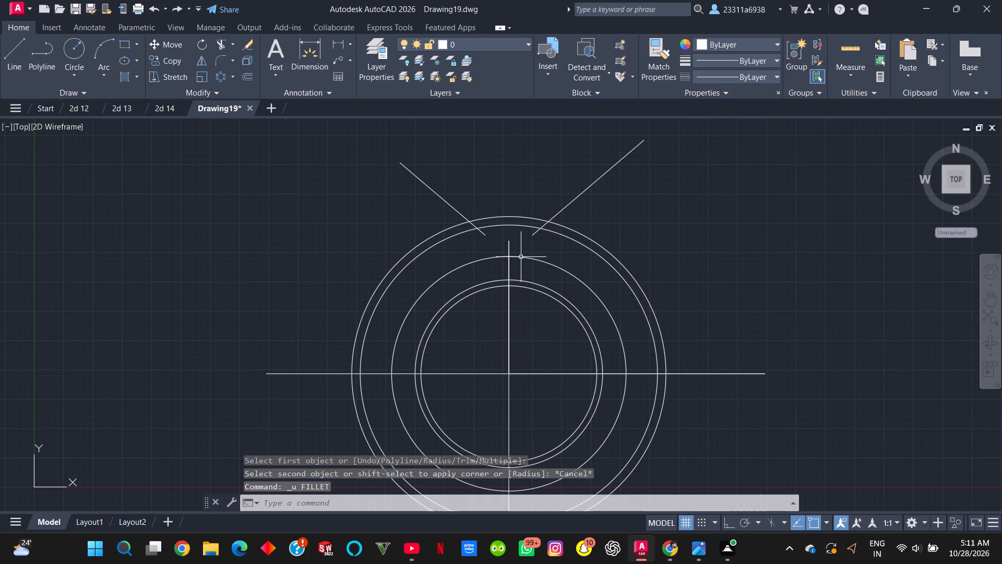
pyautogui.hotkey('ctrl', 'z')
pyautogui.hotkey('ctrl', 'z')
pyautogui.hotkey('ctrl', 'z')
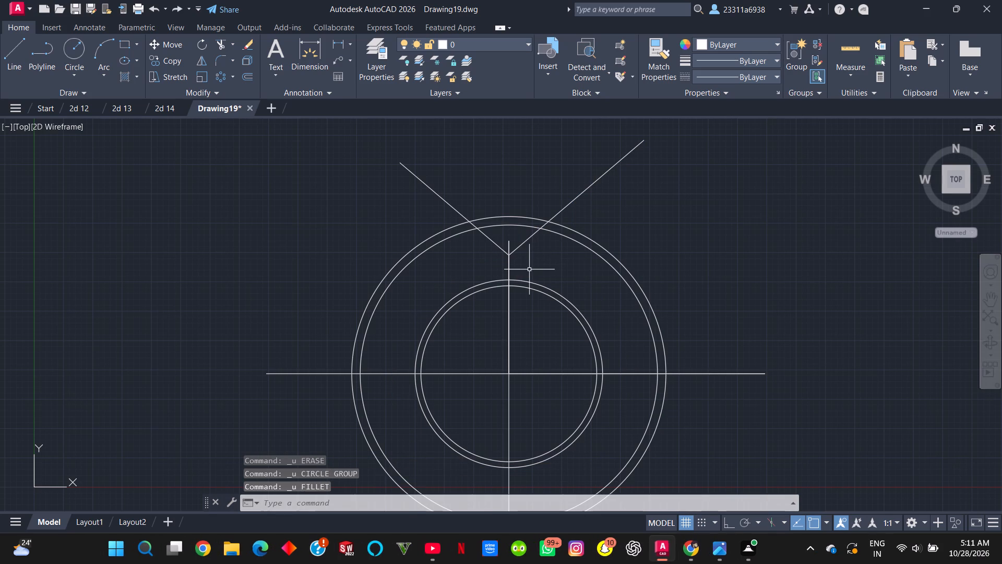
# Draw a circle of radius 50 centred on the intersection of the centrelines.
pyautogui.press('c')
pyautogui.click(562, 296)
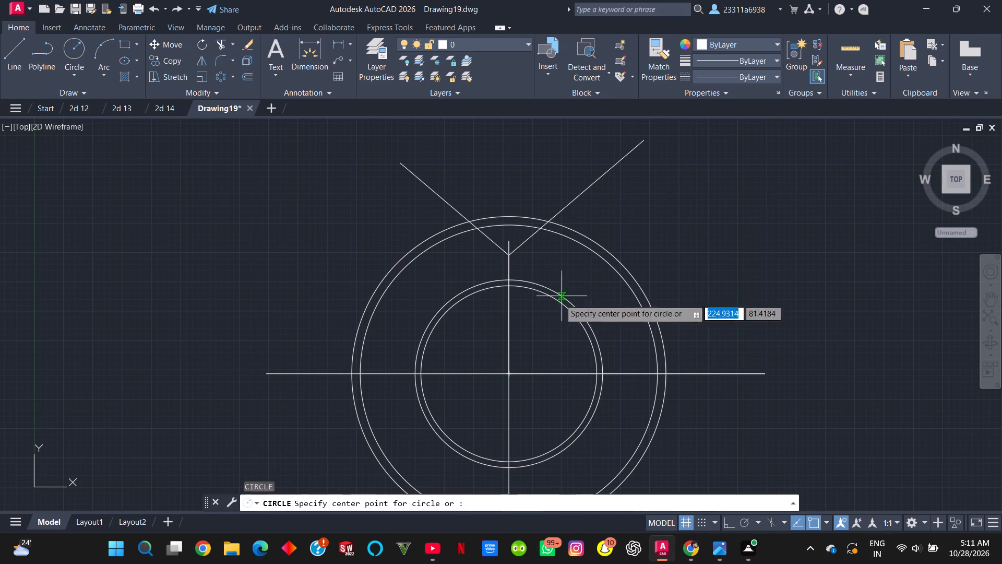
pyautogui.click(510, 373)
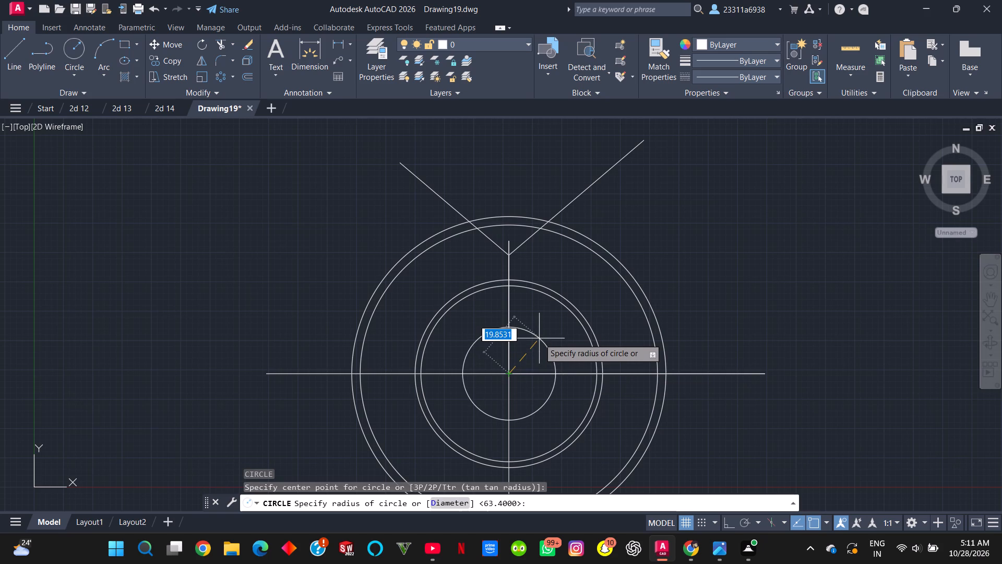
pyautogui.write('50')
pyautogui.press('Return')
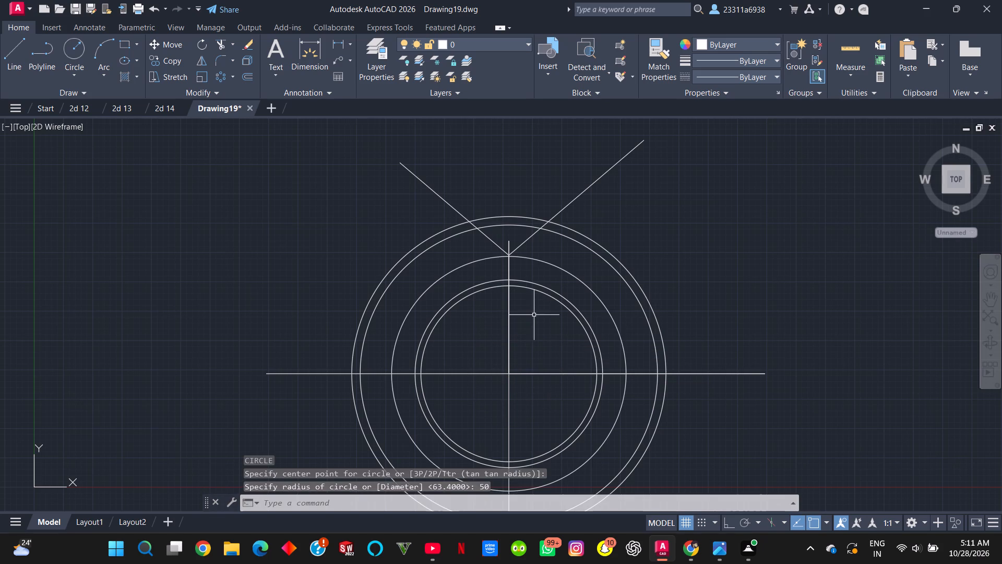
# Fillet the corner between the two slanted lines with a radius of 15.5.
pyautogui.press('f')
pyautogui.click(605, 346)
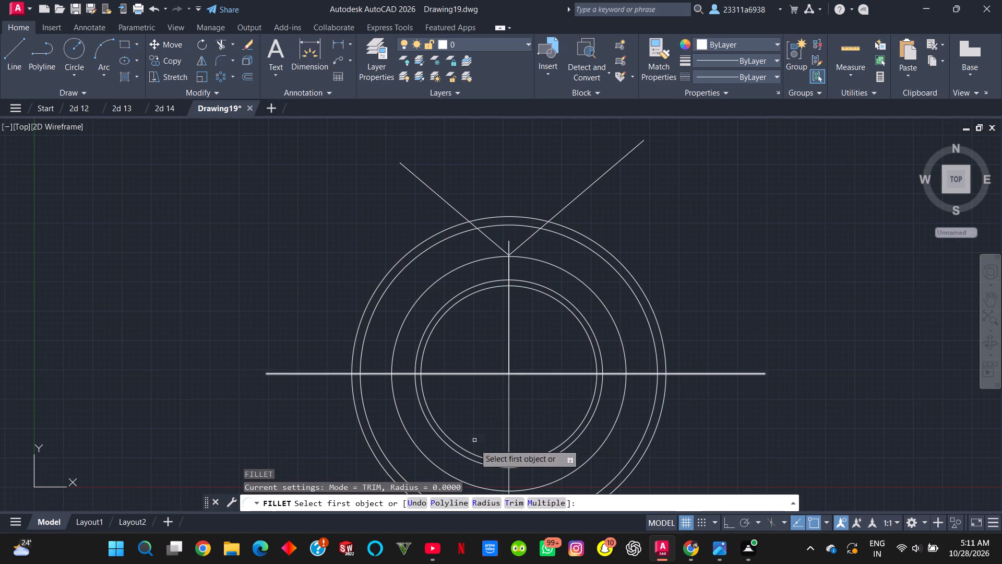
pyautogui.click(479, 501)
pyautogui.write('15.5')
pyautogui.press('Return')
pyautogui.click(559, 507)
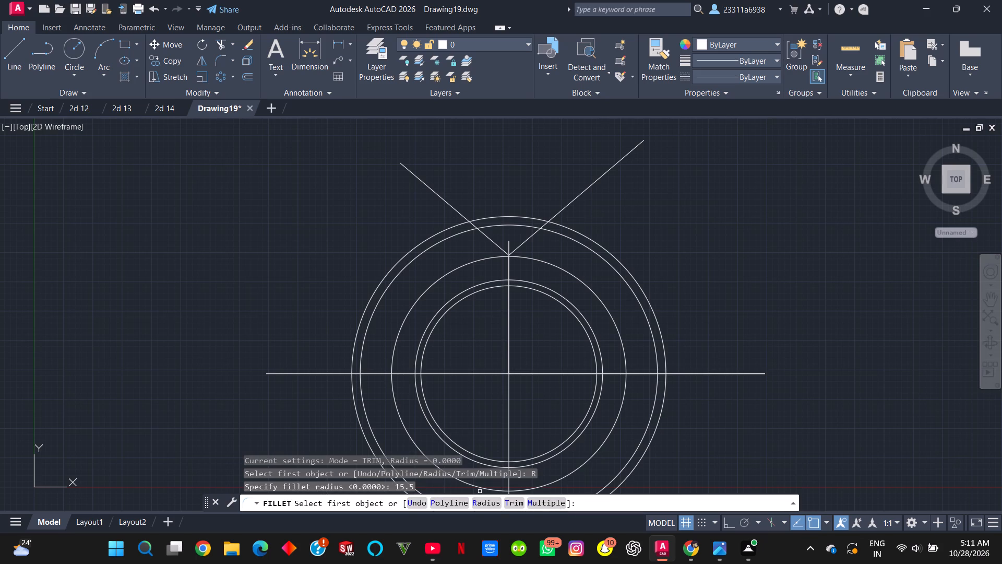
pyautogui.click(526, 240)
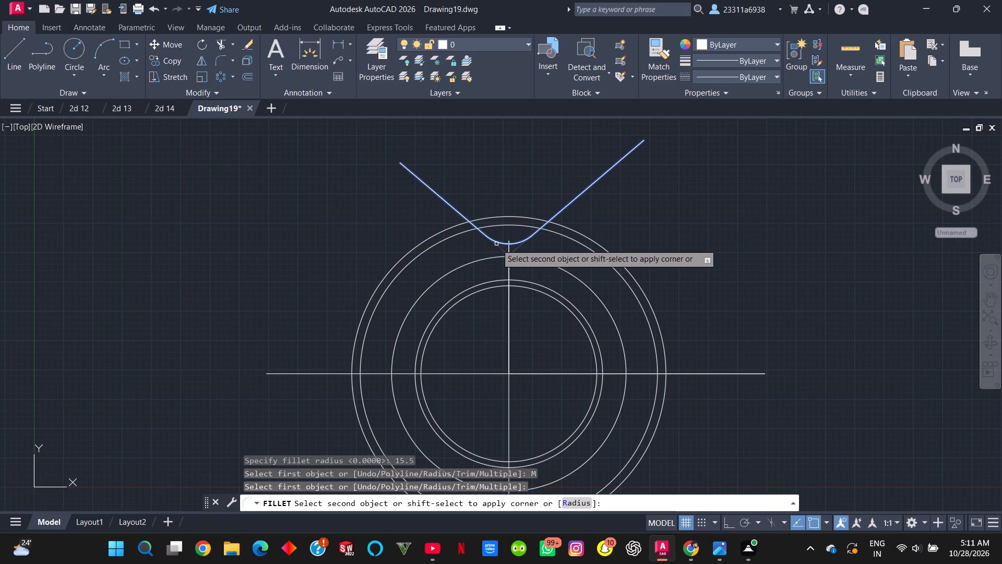
pyautogui.click(496, 244)
pyautogui.press('Escape')
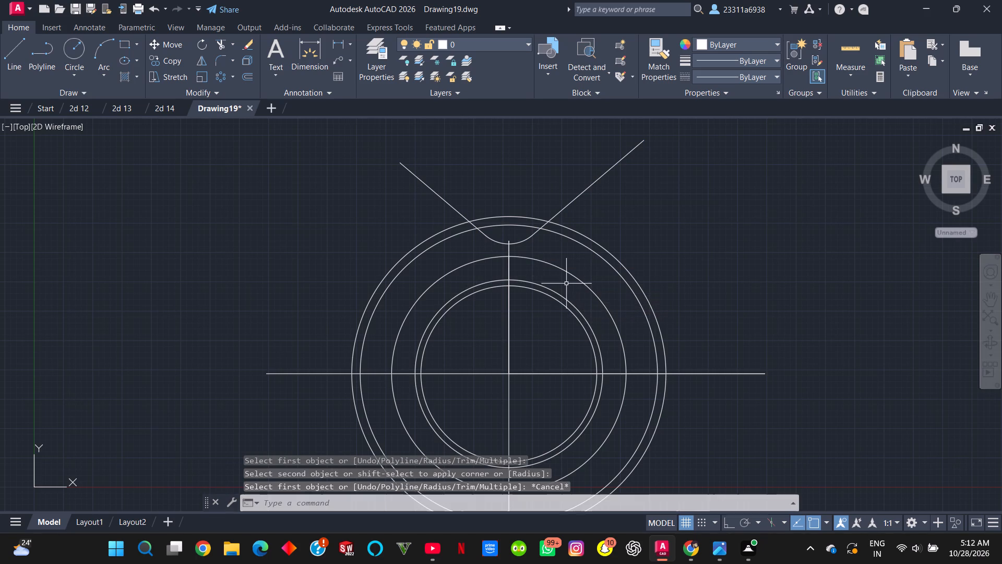
# Stretch the midpoint of the fillet arc down the vertical centreline to the point where the slanted lines originally met.
pyautogui.click(518, 243)
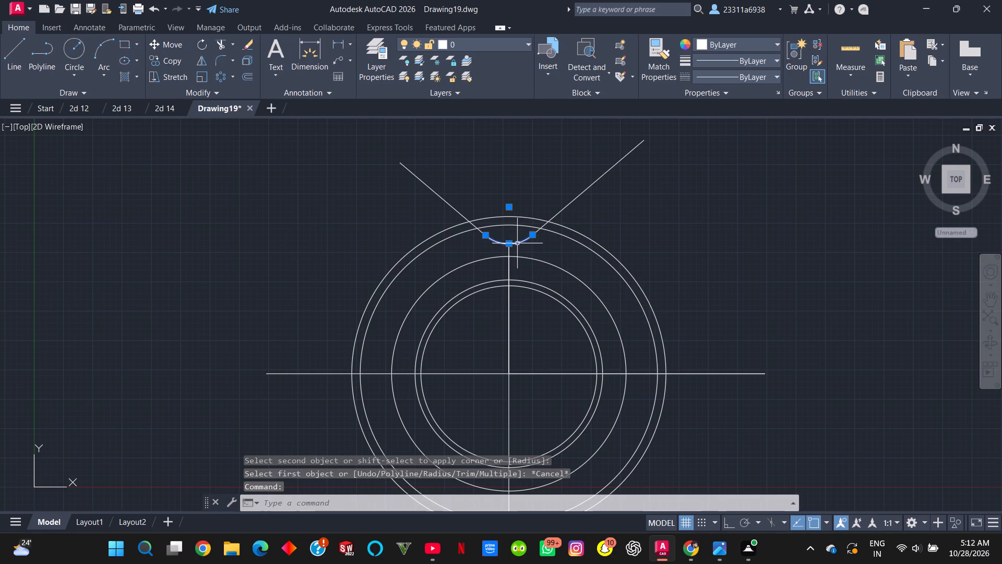
pyautogui.click(507, 244)
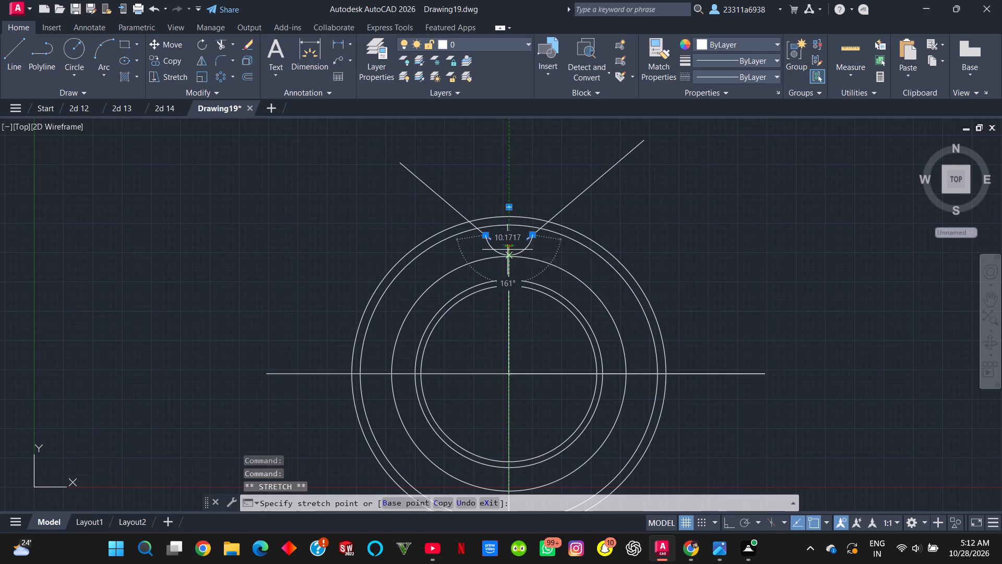
pyautogui.click(507, 255)
pyautogui.press('Escape')
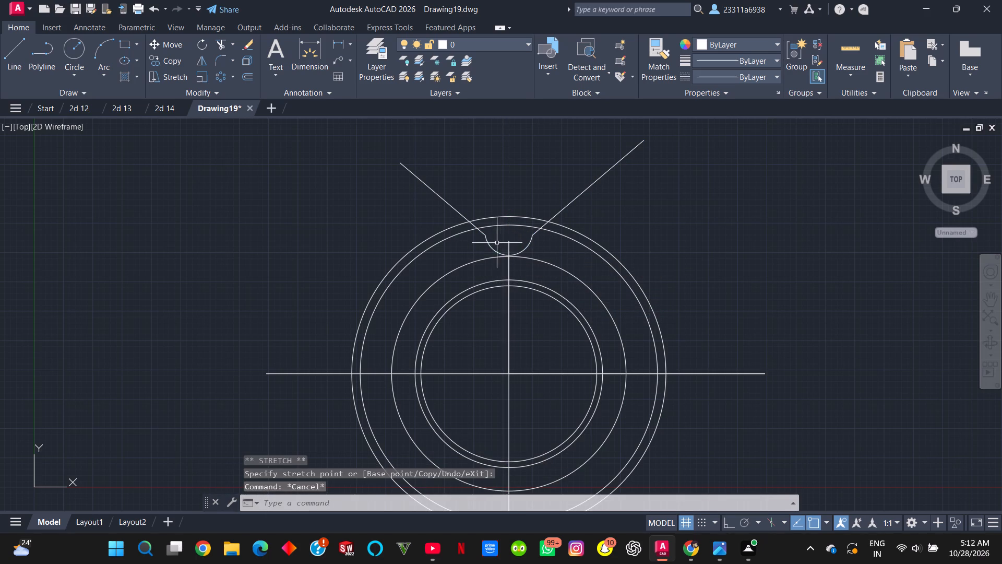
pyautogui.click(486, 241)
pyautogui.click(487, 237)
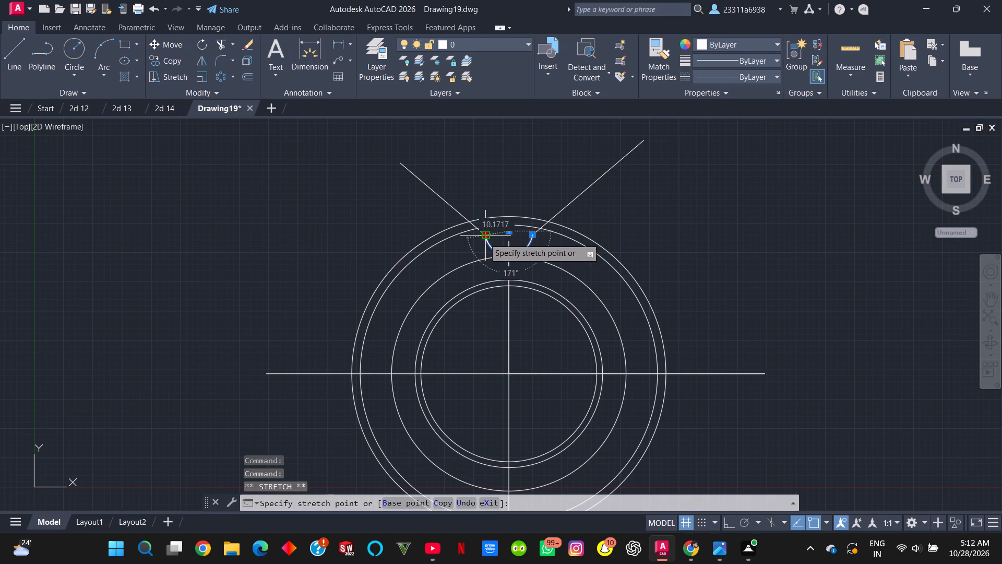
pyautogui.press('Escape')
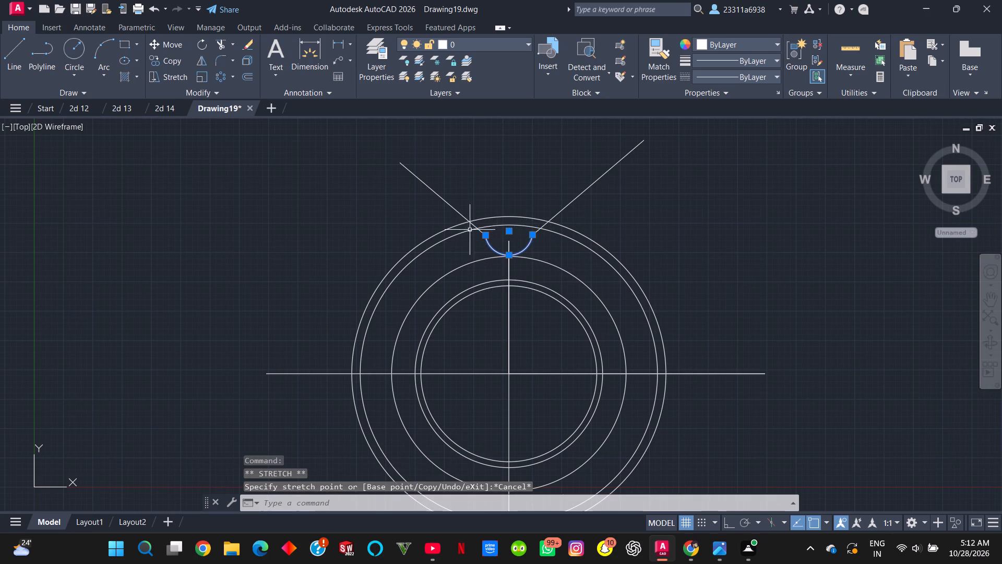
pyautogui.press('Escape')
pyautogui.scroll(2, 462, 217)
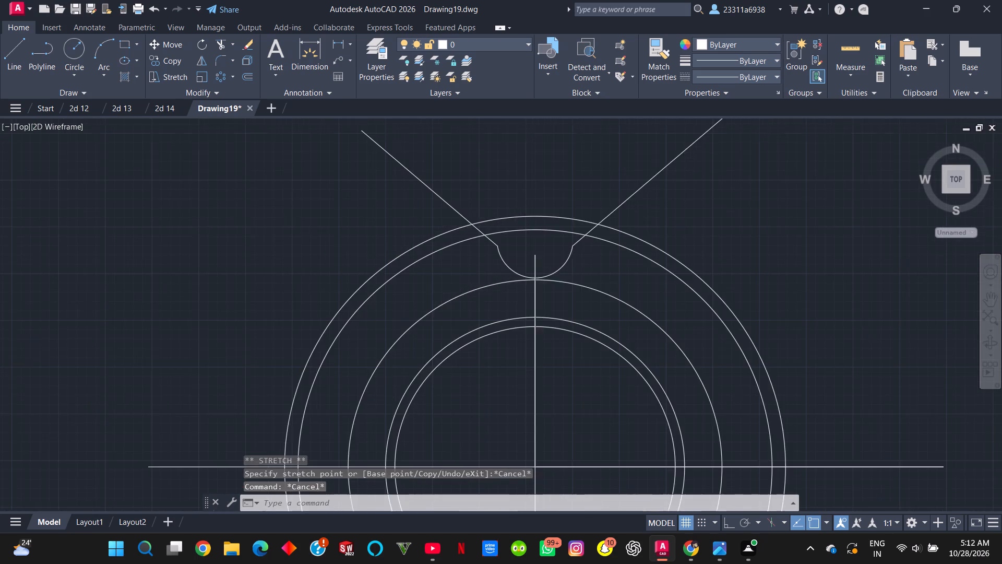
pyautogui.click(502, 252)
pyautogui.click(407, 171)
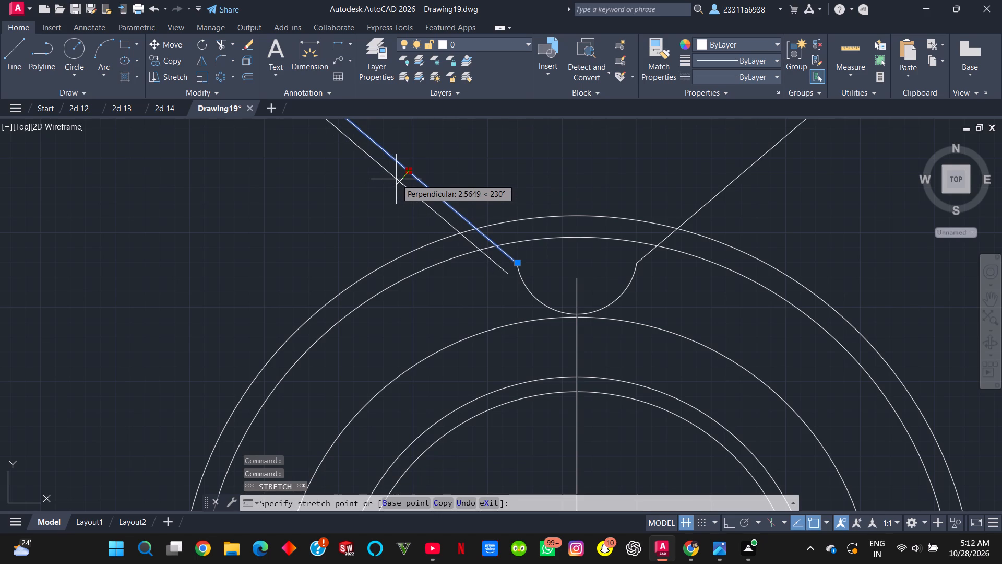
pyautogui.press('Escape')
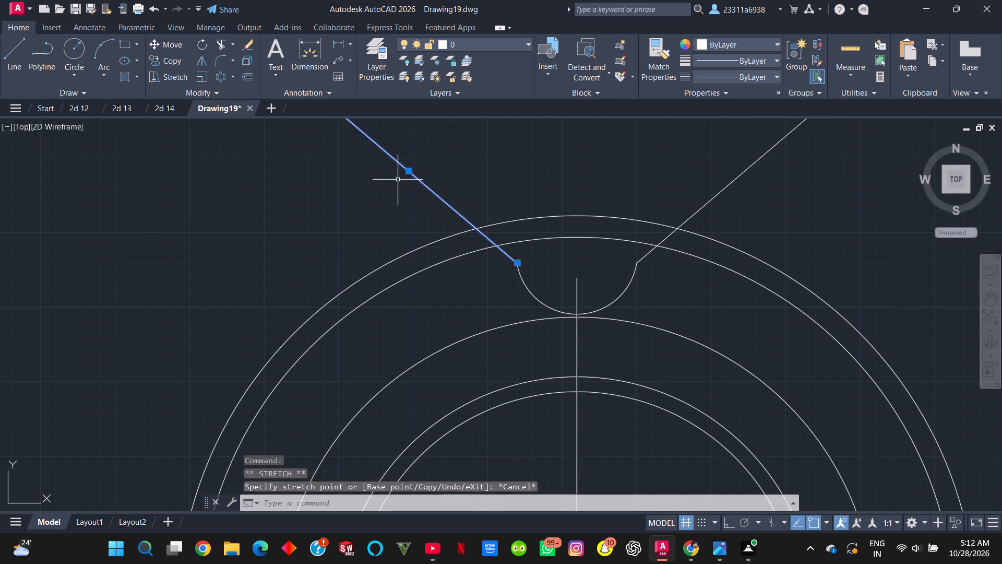
# Fillet both junctions between the notch arc and the slanted lines with radius 15.5, using the Multiple option.
pyautogui.press('f')
pyautogui.click(497, 212)
pyautogui.click(554, 509)
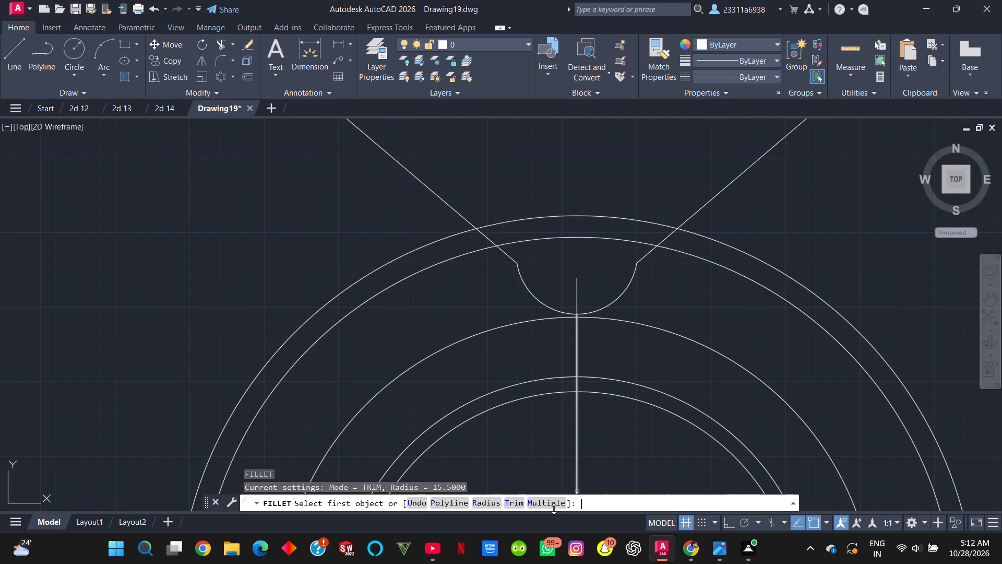
pyautogui.click(553, 500)
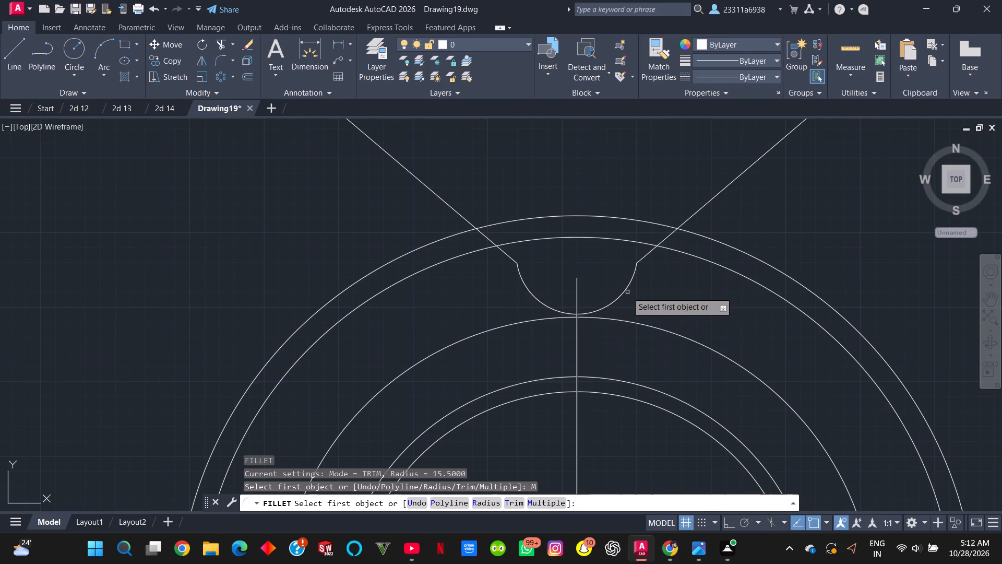
pyautogui.click(627, 290)
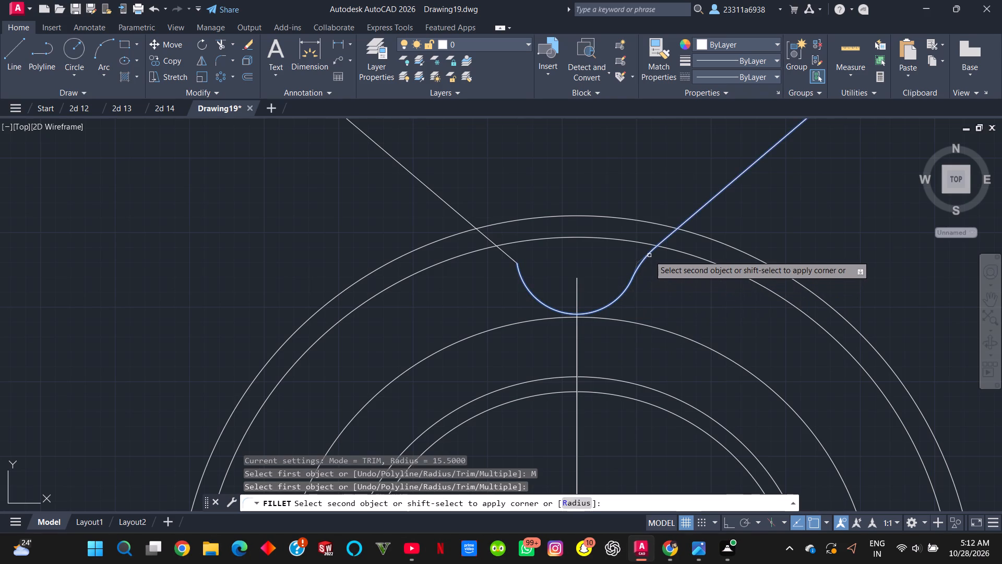
pyautogui.click(649, 255)
pyautogui.click(521, 276)
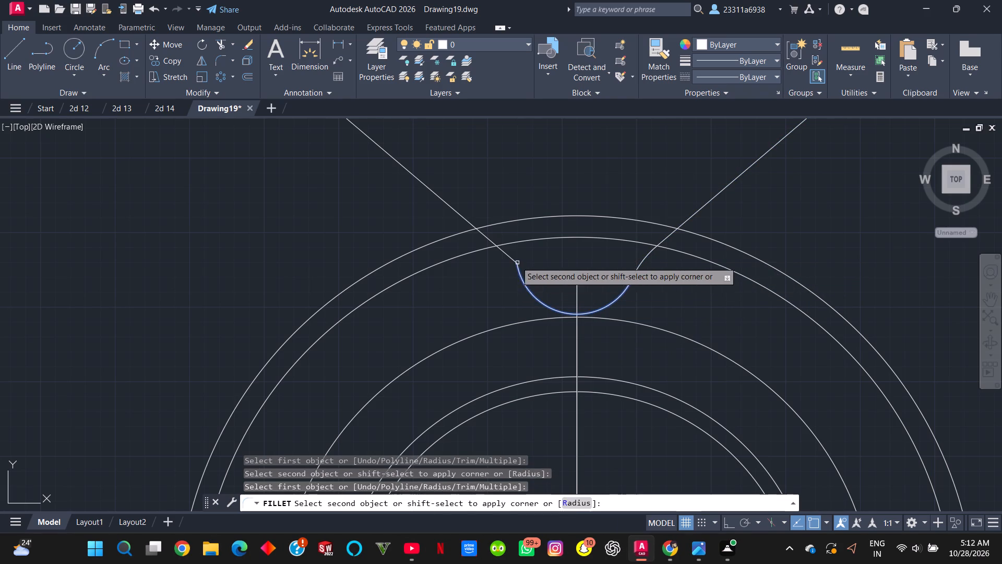
pyautogui.click(509, 255)
pyautogui.scroll(-1, 568, 254)
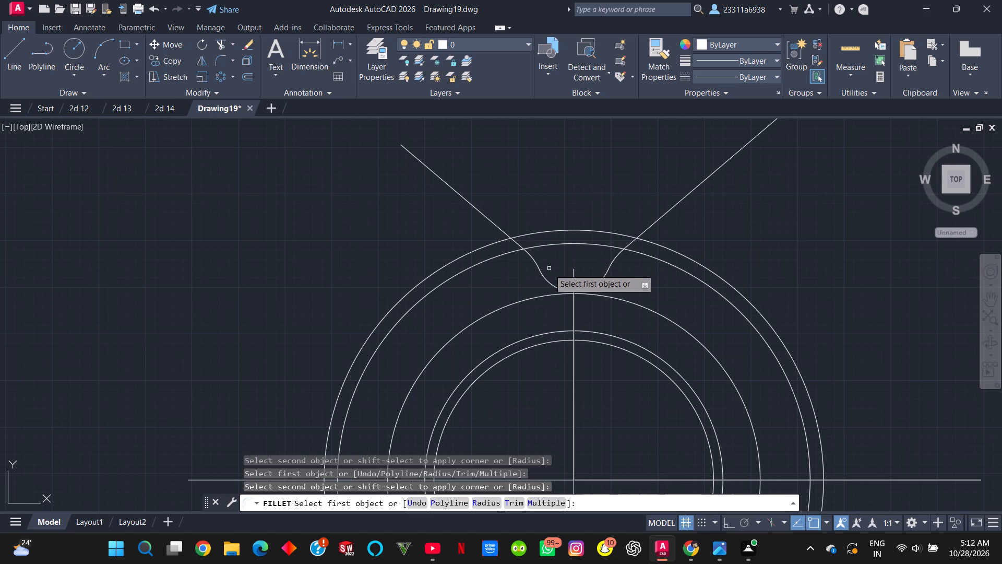
pyautogui.click(663, 217)
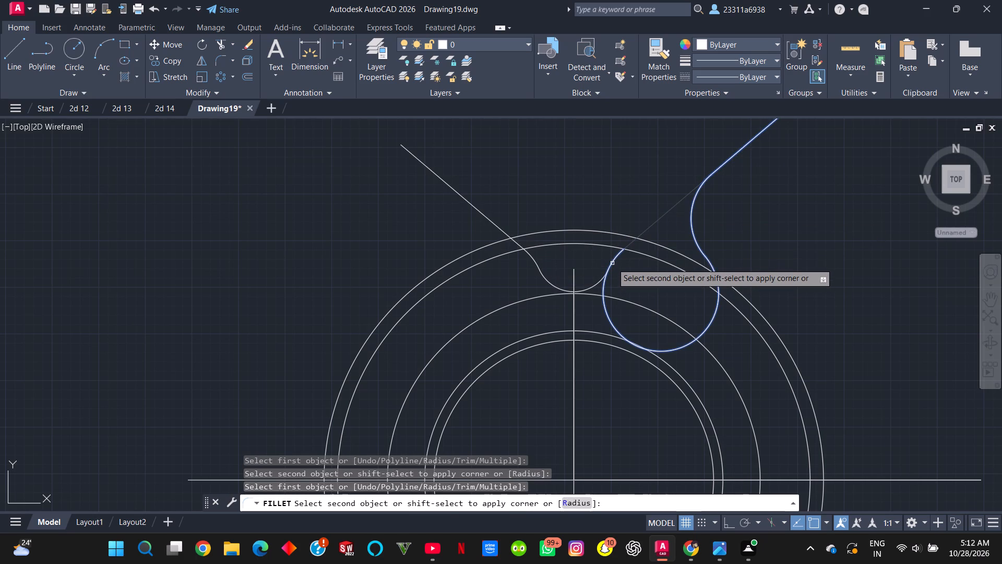
pyautogui.press('Escape')
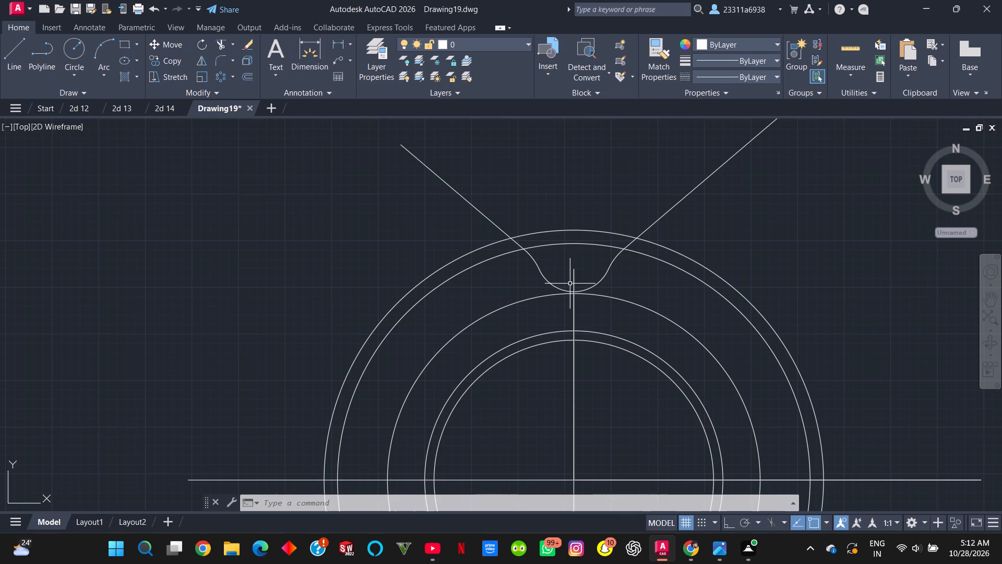
pyautogui.press('Escape')
# Switch to Chrome, examine the dimensions of Practice Drawing 210 in its Instagram post, and return to AutoCAD.
pyautogui.hotkey('alt', 'Tab')
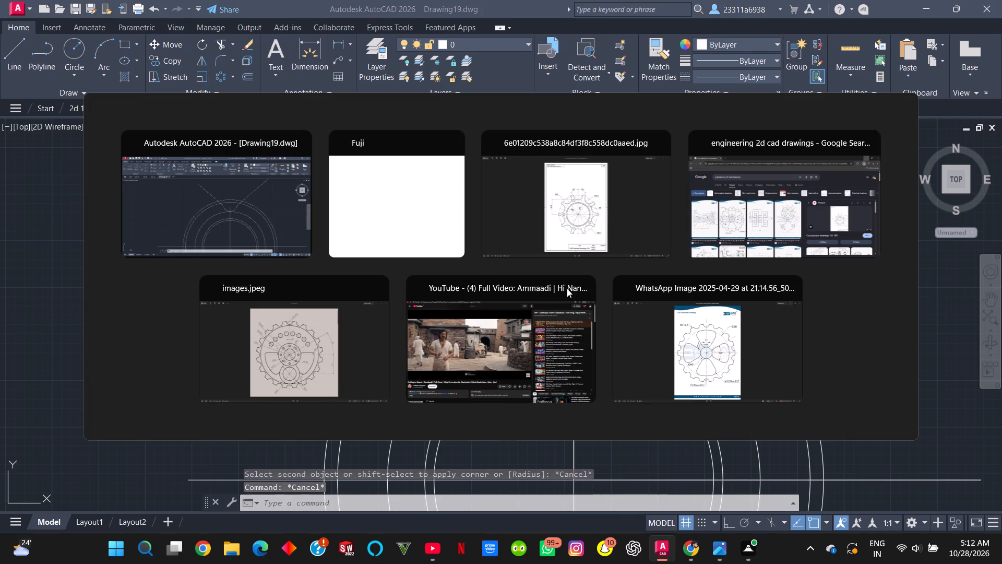
pyautogui.hotkey('alt', 'Tab')
pyautogui.hotkey('alt', 'Tab')
pyautogui.scroll(-2, 789, 285)
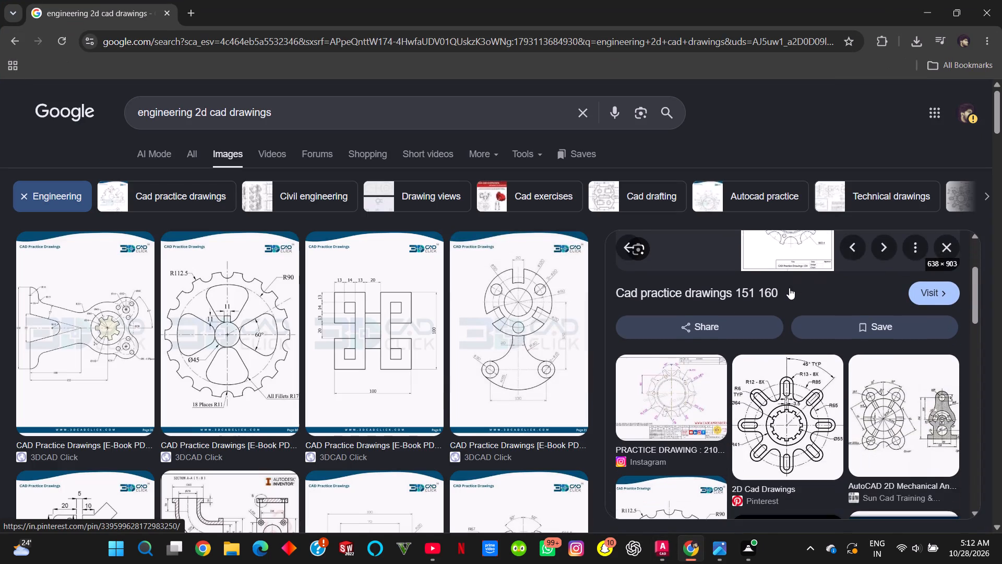
pyautogui.click(676, 398)
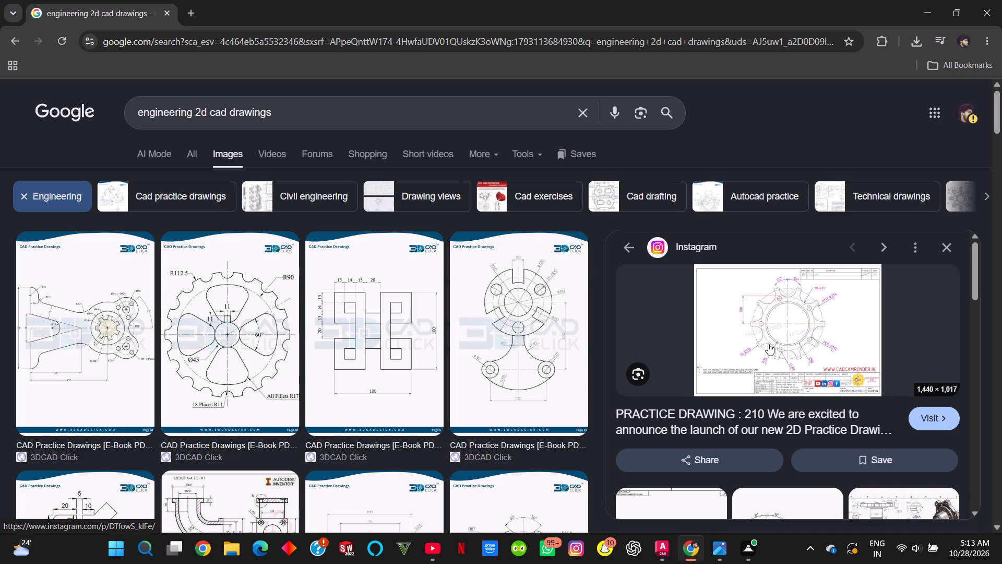
pyautogui.click(768, 344)
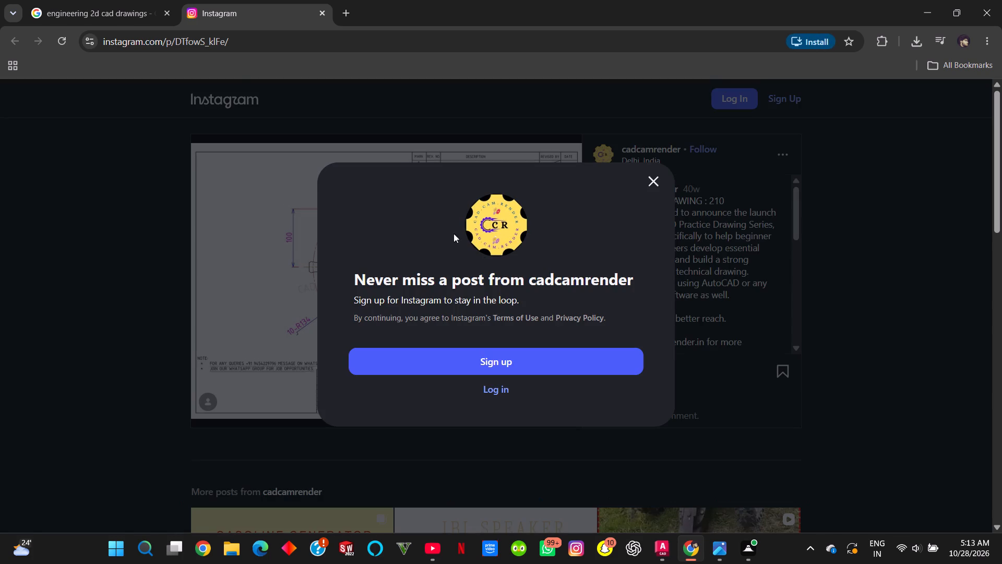
pyautogui.click(658, 187)
pyautogui.click(478, 225)
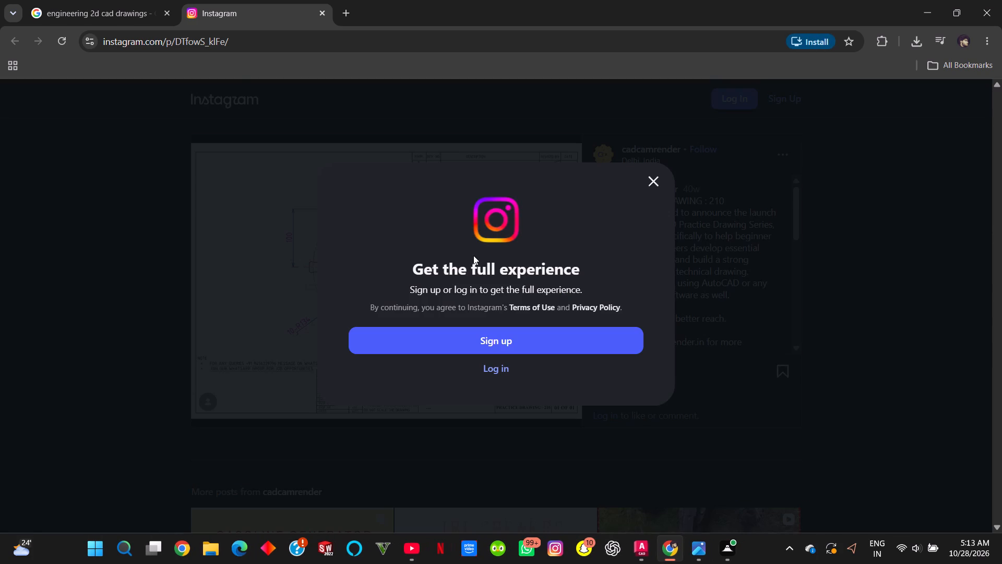
pyautogui.click(650, 177)
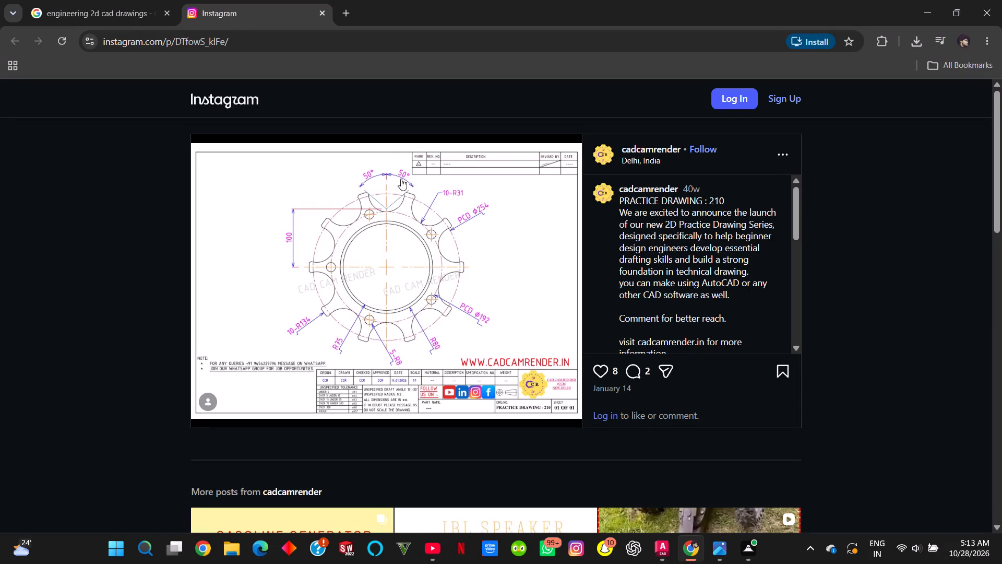
pyautogui.click(325, 14)
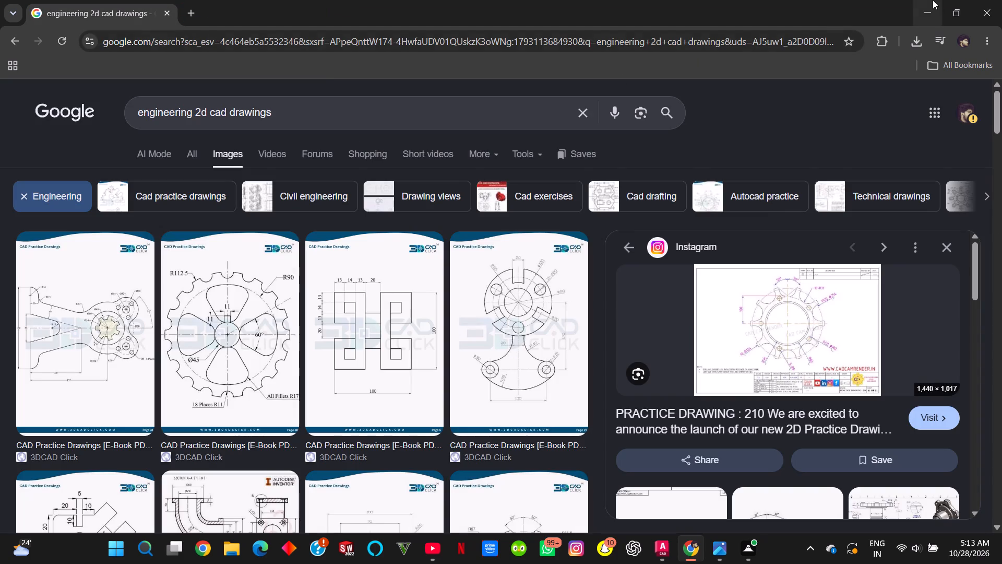
pyautogui.click(933, 0)
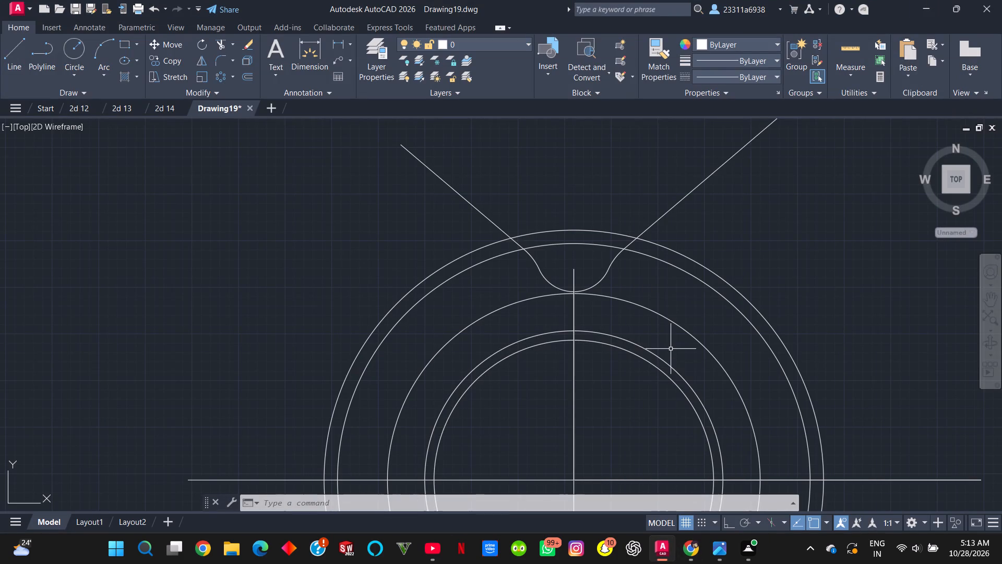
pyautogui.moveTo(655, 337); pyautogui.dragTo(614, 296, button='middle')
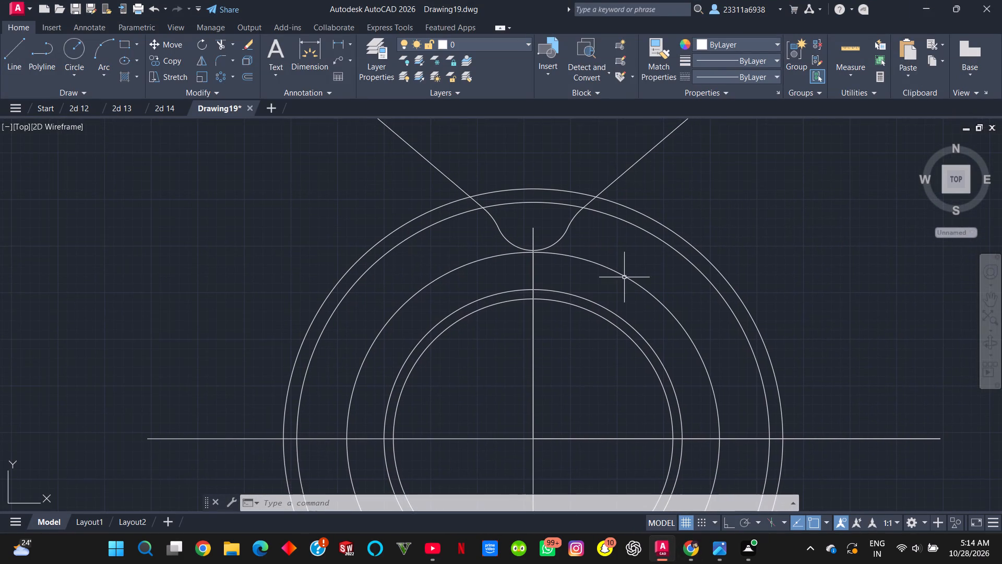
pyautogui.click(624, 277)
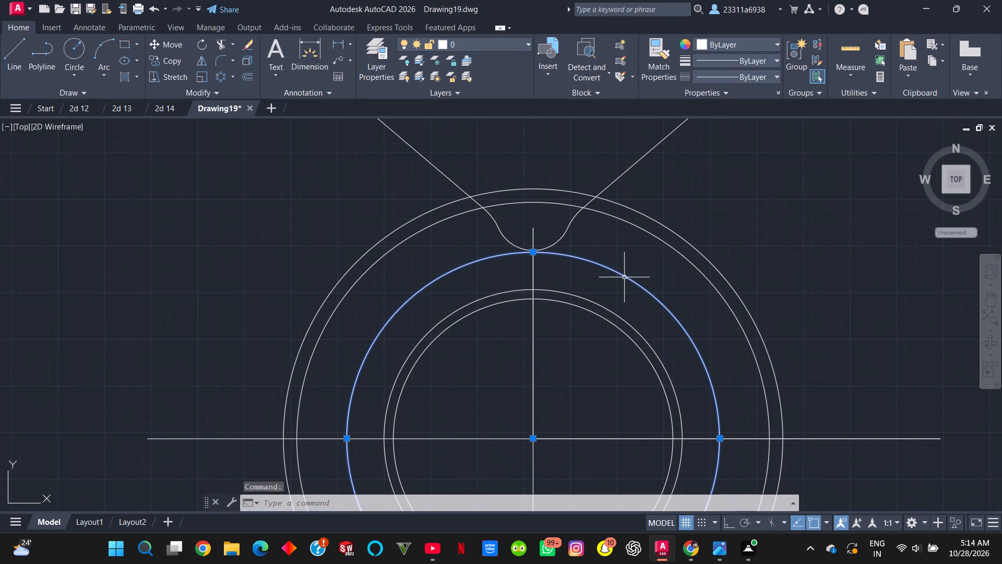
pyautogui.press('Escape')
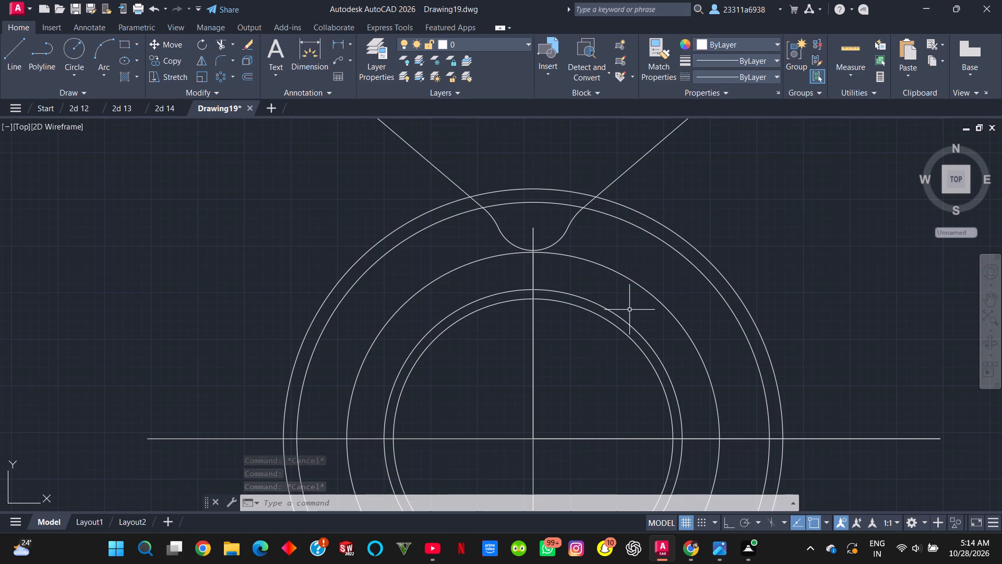
# Erase the rounded bottom arc of the notch between the two slanted sides.
pyautogui.click(557, 241)
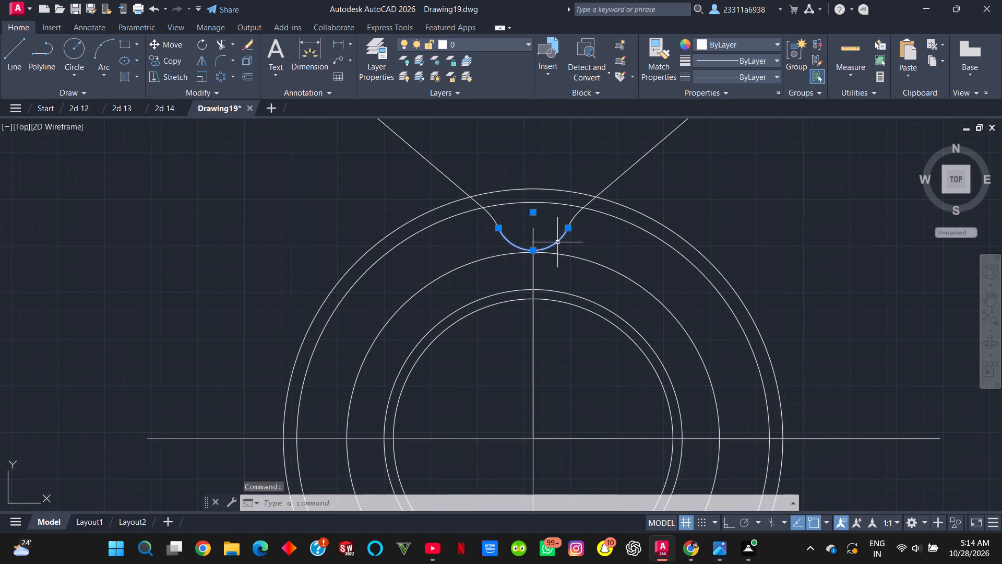
pyautogui.press('Delete')
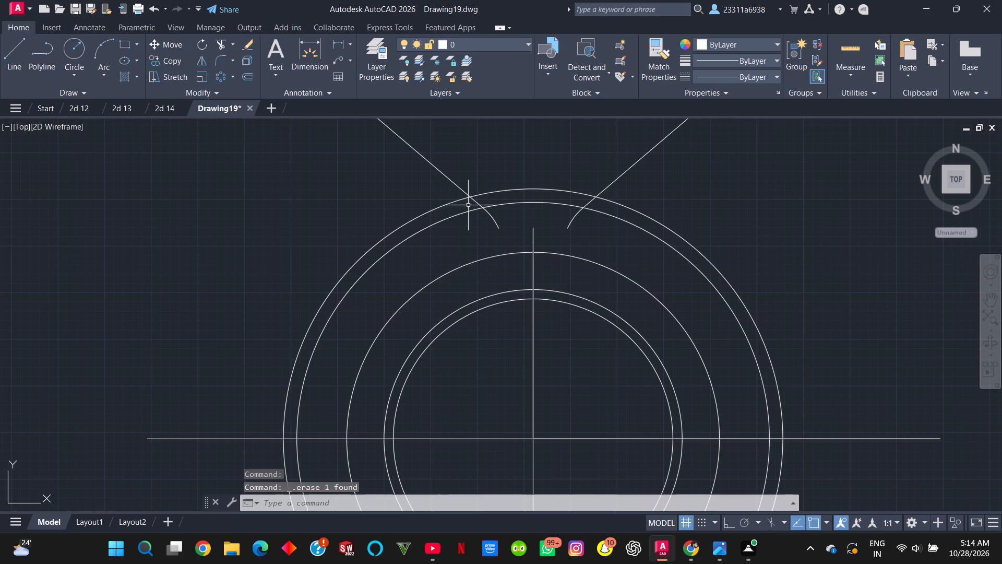
pyautogui.click(589, 238)
pyautogui.click(576, 248)
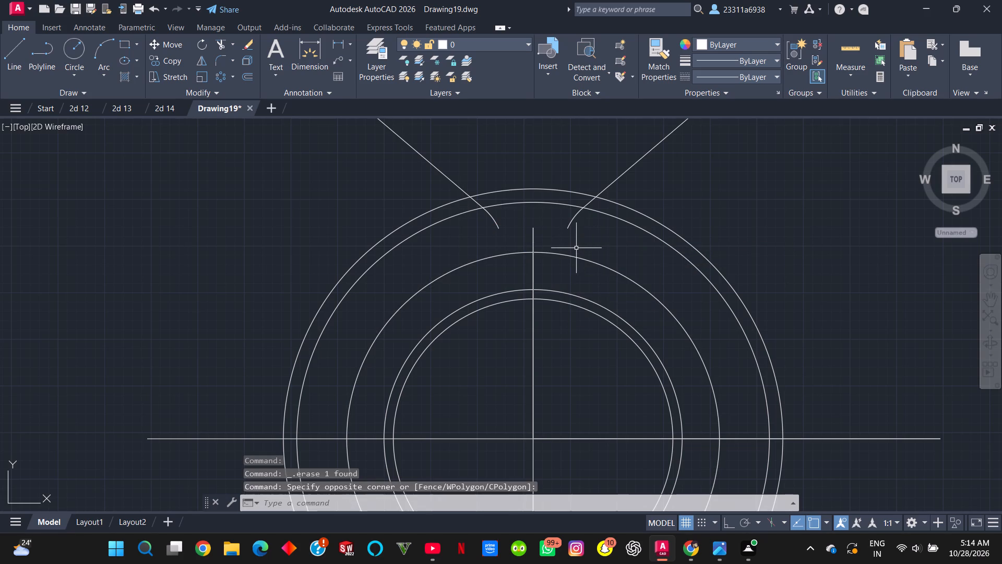
# Fillet both short notch arcs to the middle concentric circle with radius 15.5, using the Multiple option.
pyautogui.press('f')
pyautogui.click(625, 272)
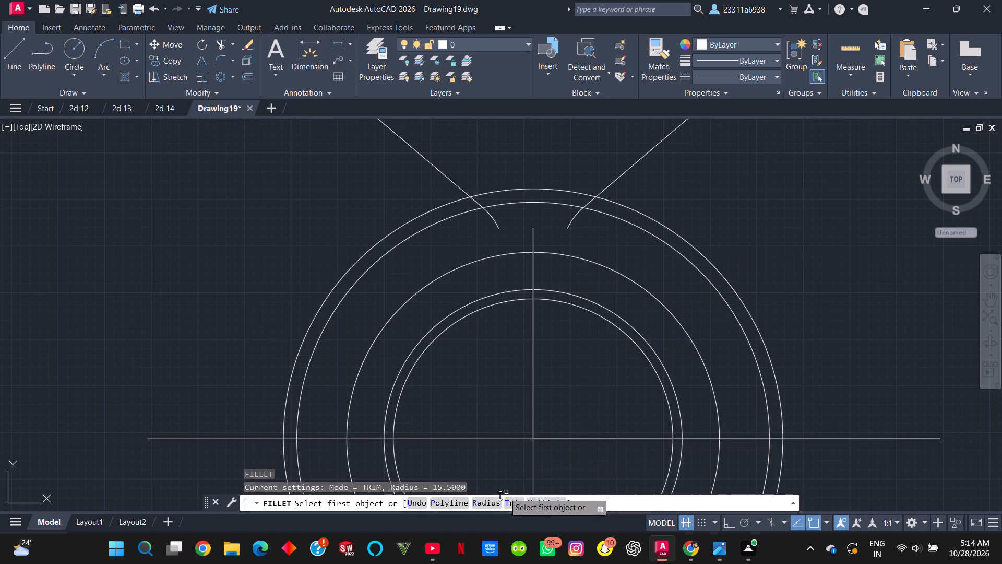
pyautogui.click(492, 505)
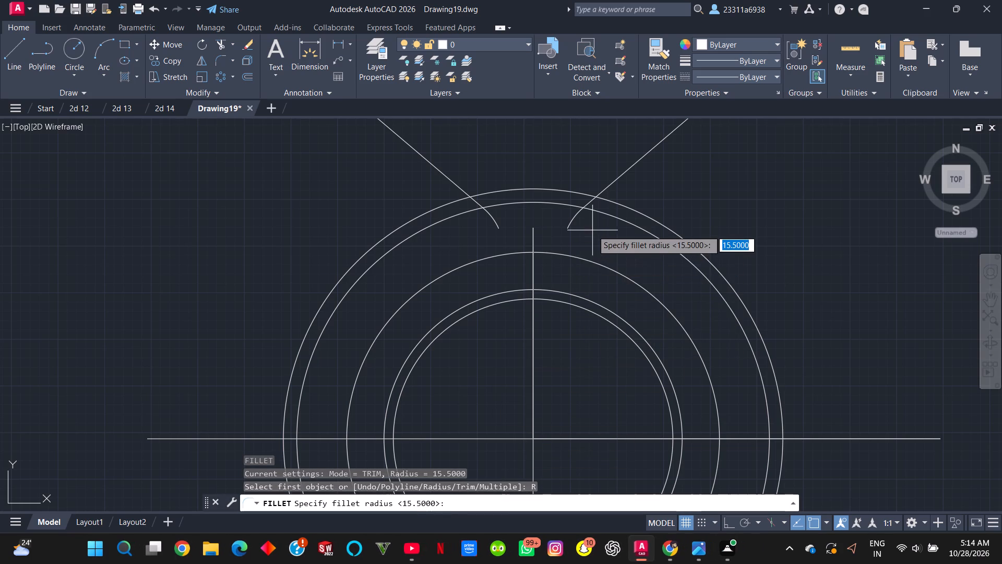
pyautogui.write('15.5')
pyautogui.press('Return')
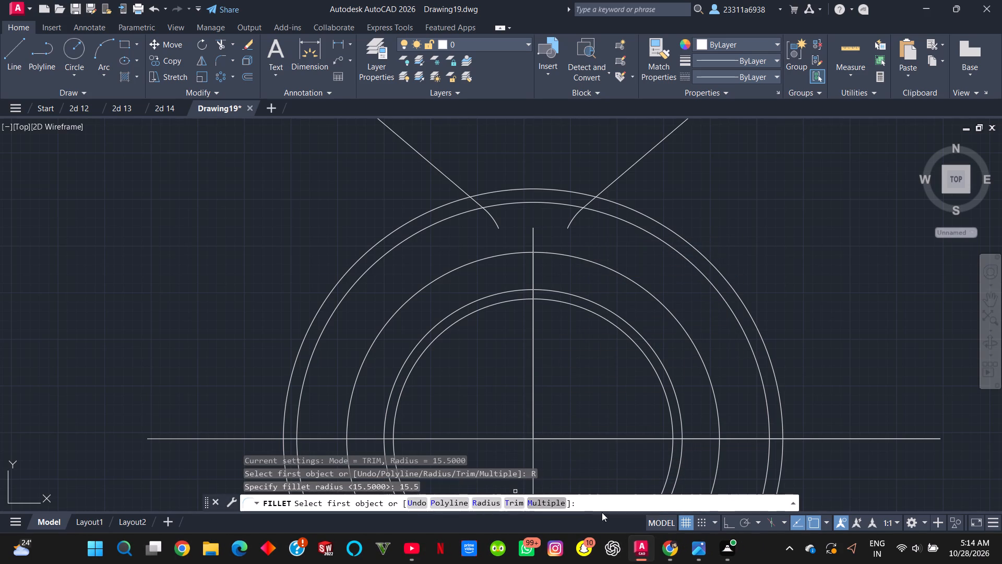
pyautogui.click(554, 507)
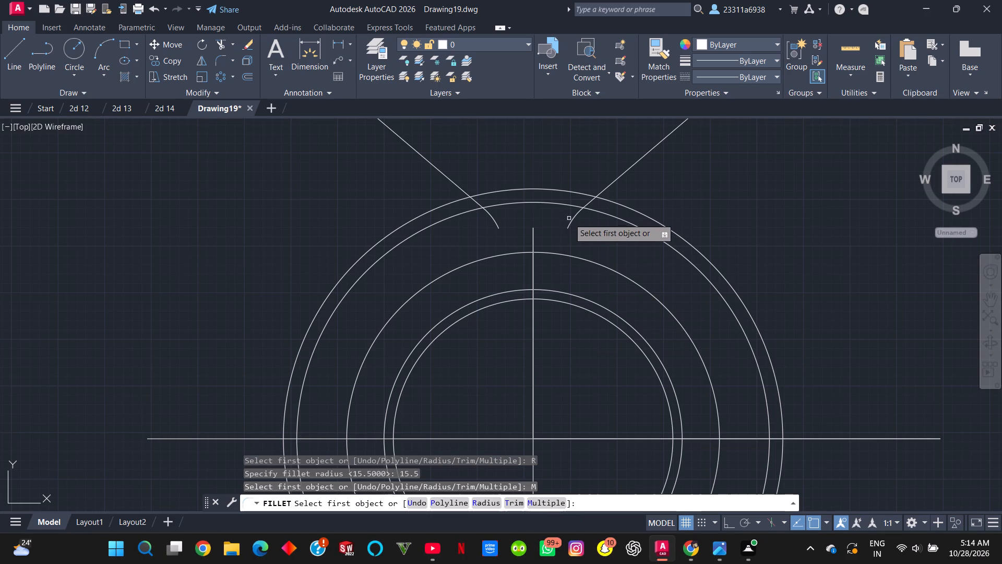
pyautogui.click(574, 221)
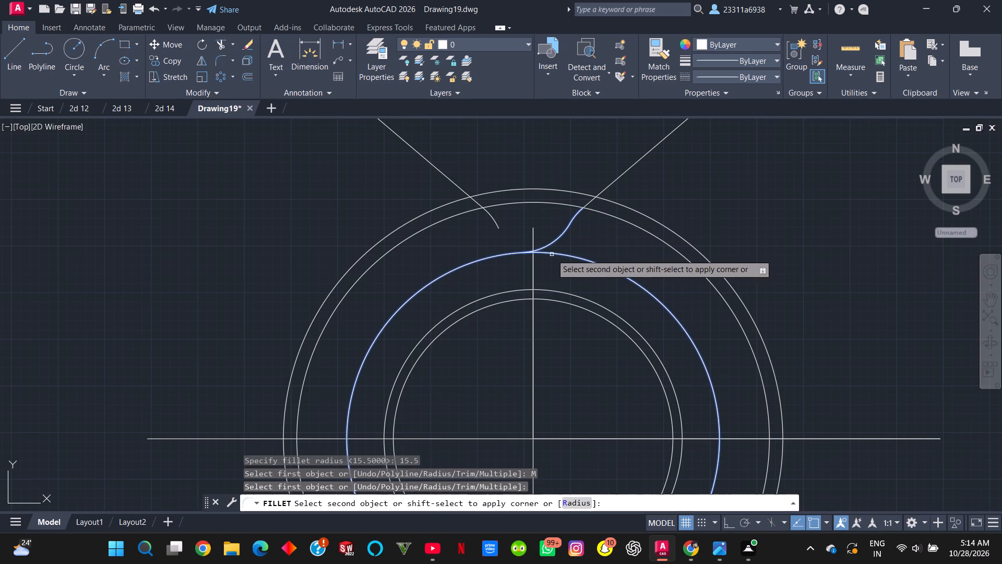
pyautogui.click(552, 254)
pyautogui.click(497, 226)
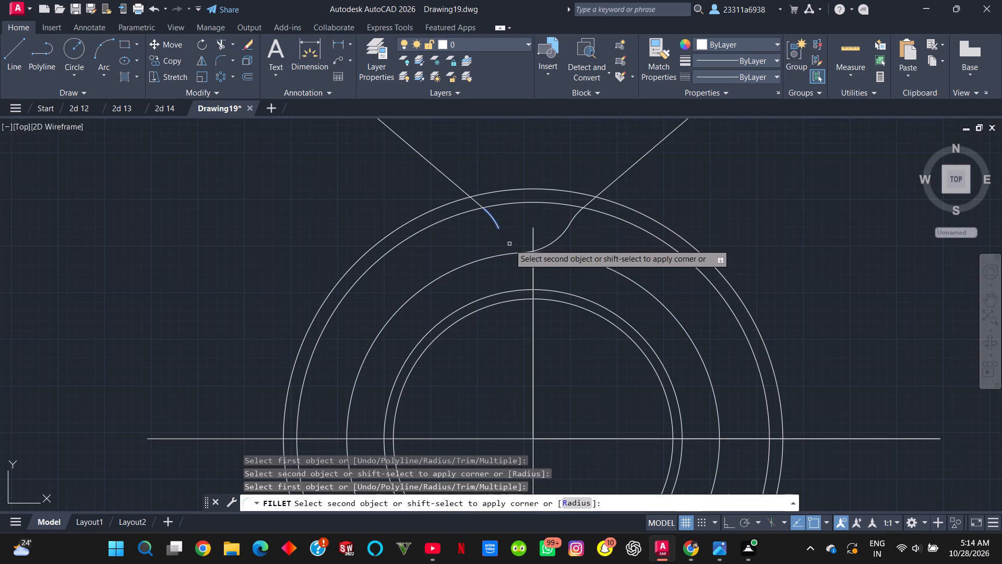
pyautogui.click(518, 252)
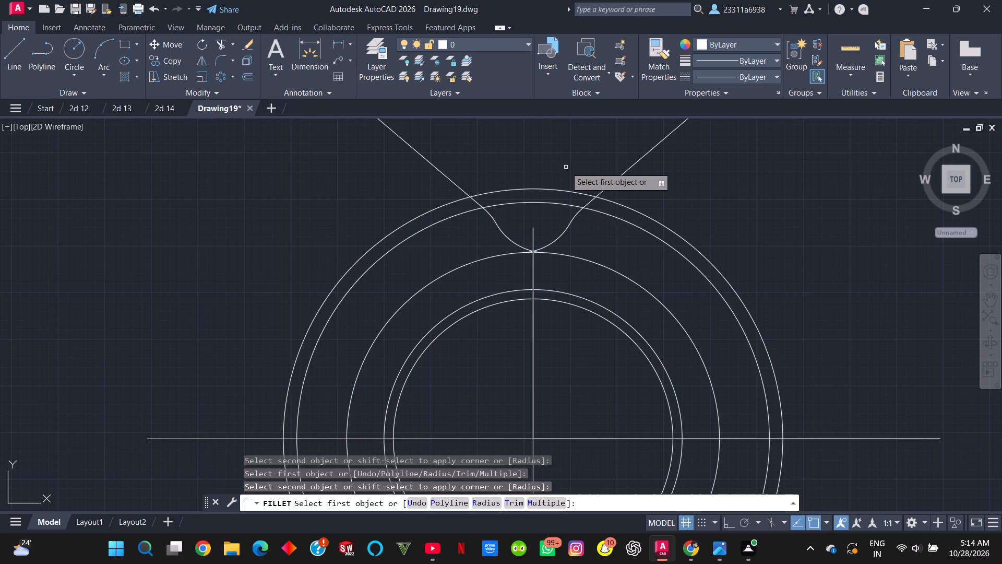
pyautogui.moveTo(566, 169); pyautogui.dragTo(566, 261, button='middle')
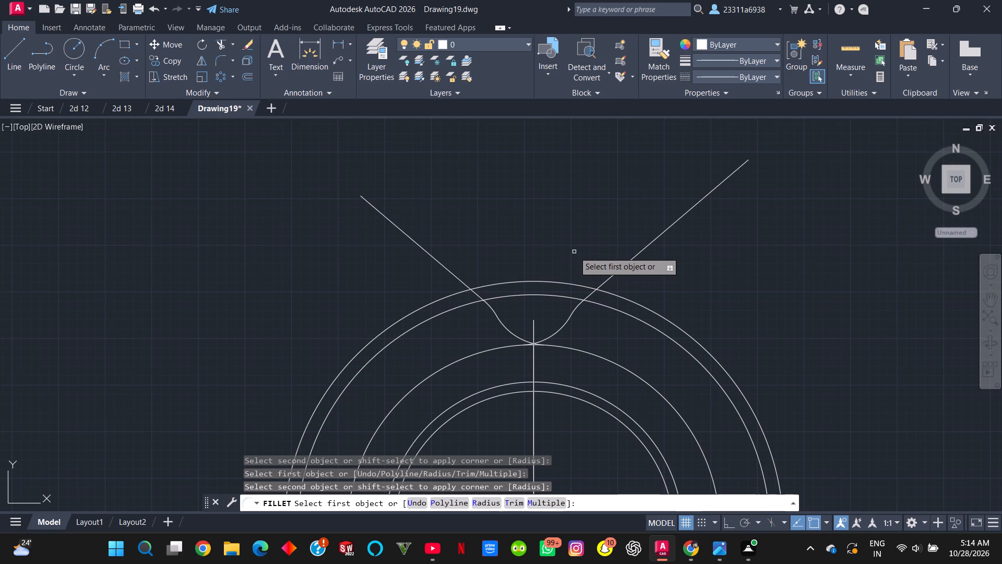
pyautogui.press('Escape')
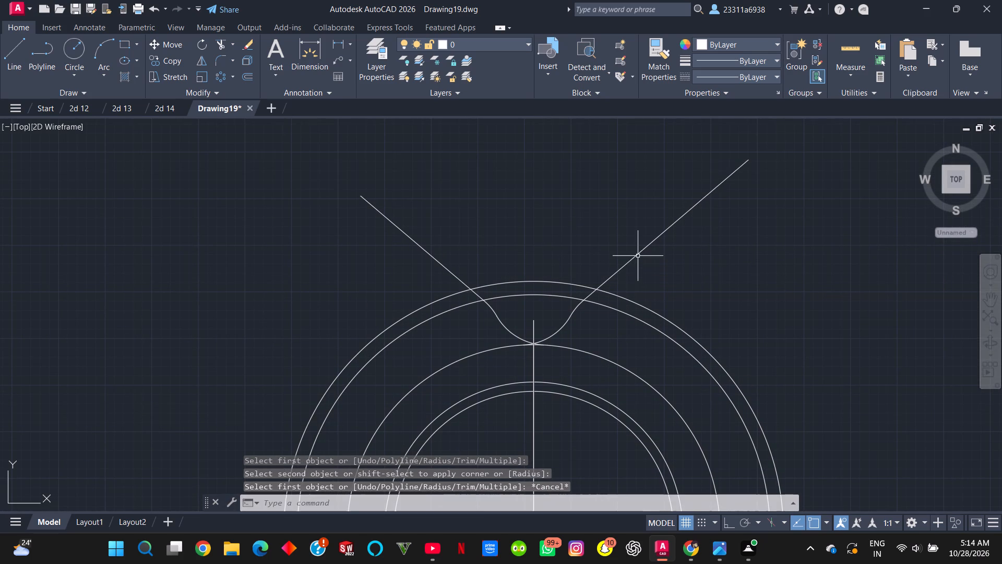
# Erase the two slanted lines extending above the outer circle.
pyautogui.click(638, 256)
pyautogui.press('Delete')
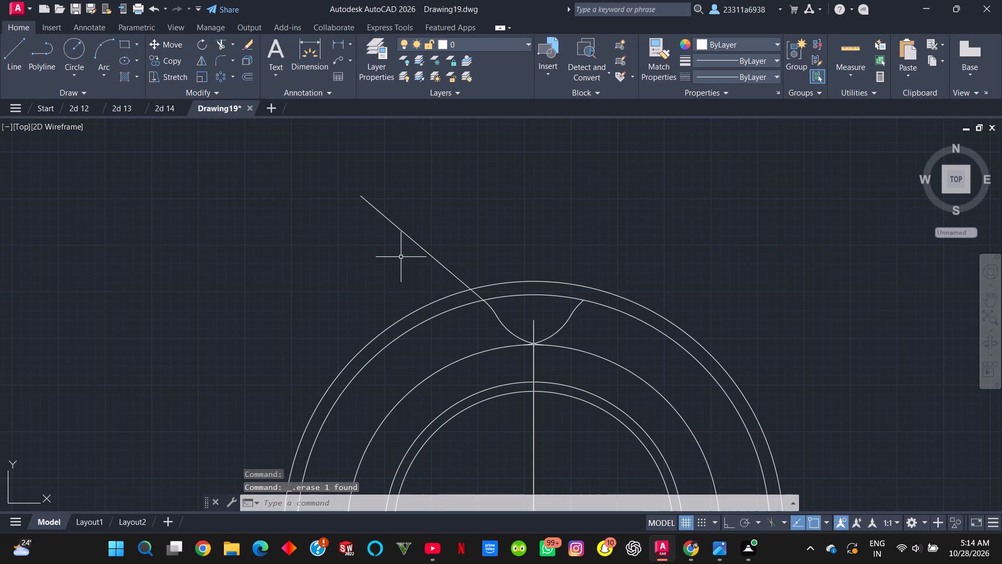
pyautogui.click(417, 245)
pyautogui.press('Delete')
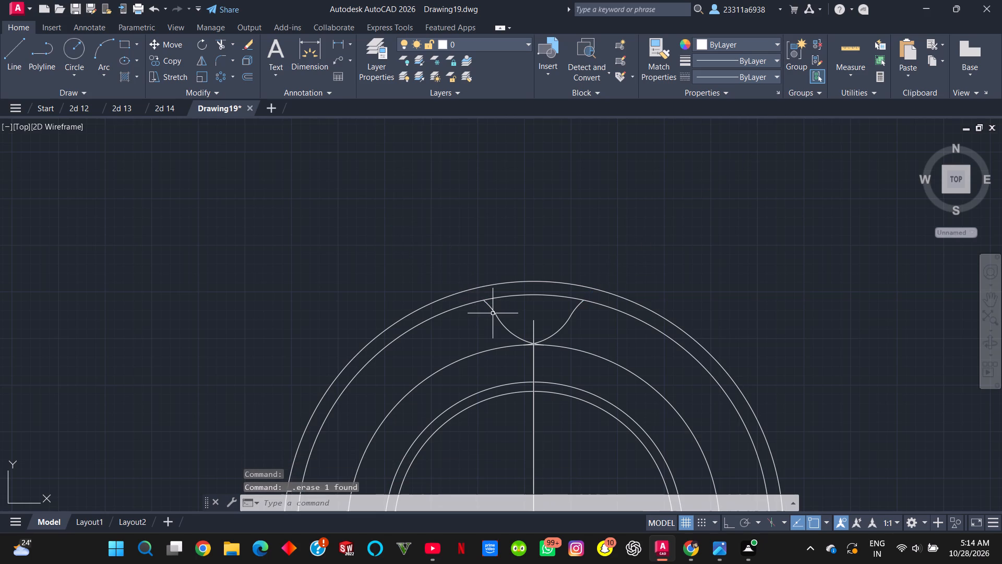
# Stretch the outer ends of the two small upper notch arcs to the outermost circle, and erase both arcs.
pyautogui.click(492, 311)
pyautogui.click(484, 302)
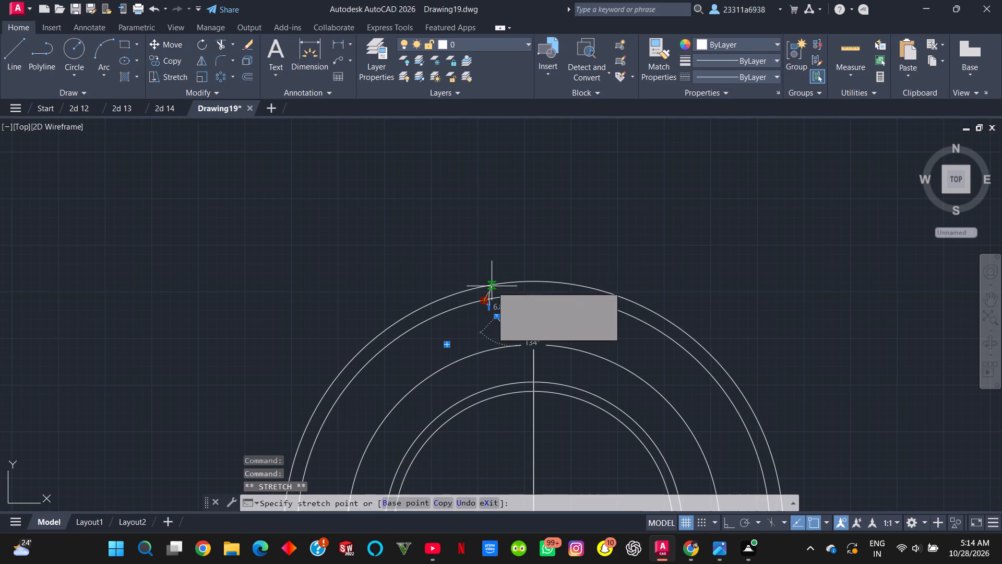
pyautogui.click(492, 286)
pyautogui.press('Delete')
pyautogui.click(576, 308)
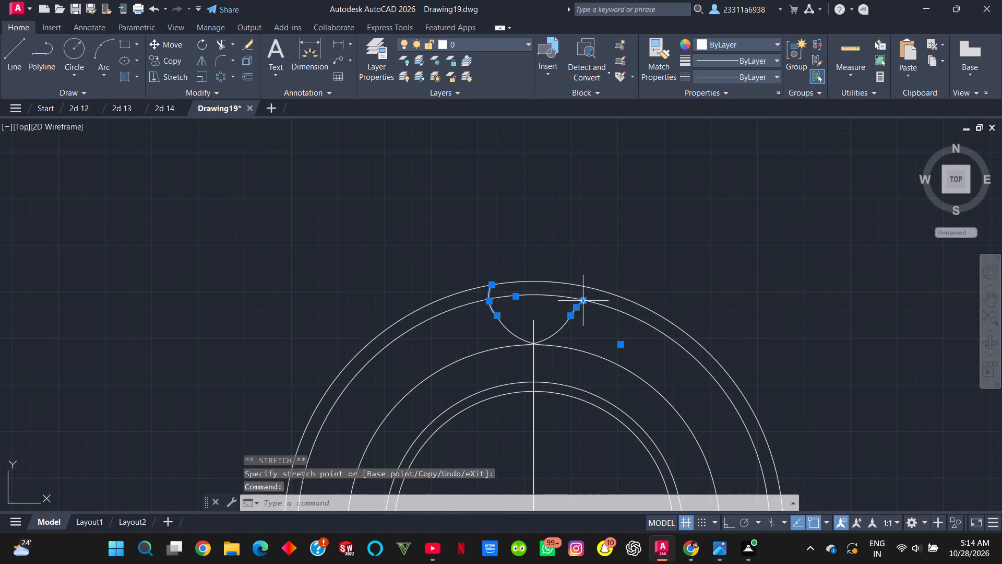
pyautogui.click(586, 301)
pyautogui.click(578, 284)
pyautogui.press('Delete')
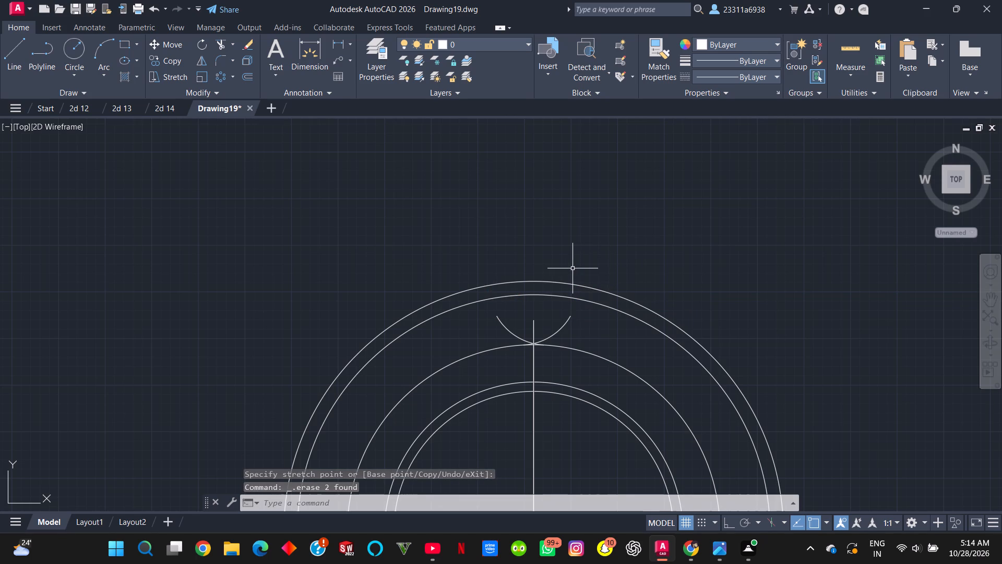
# Draw vertical lines upward from the free ends of the two notch arcs, about 22 long on the left and about 27 on the right, with Ortho for the right one.
pyautogui.press('l')
pyautogui.press('Return')
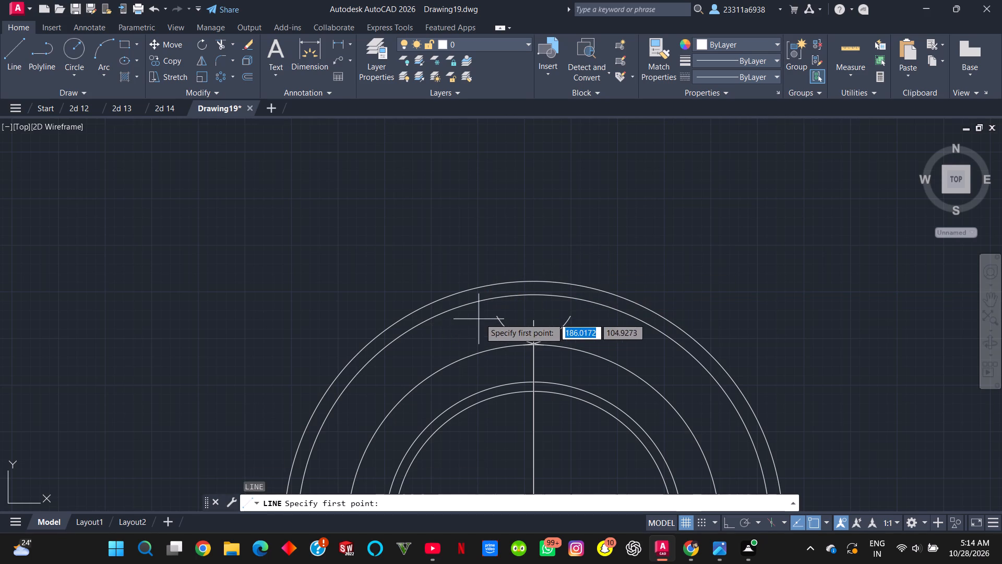
pyautogui.click(498, 314)
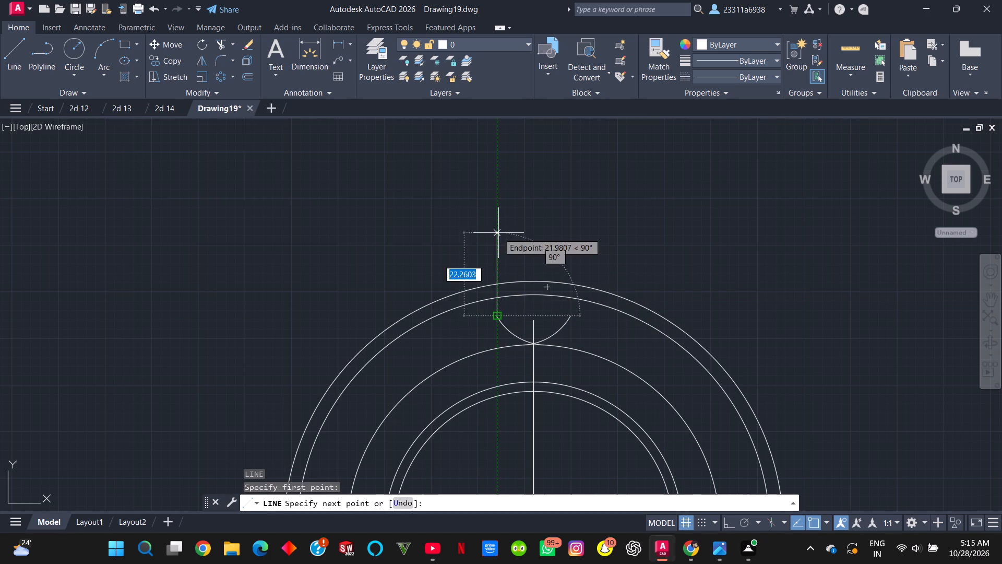
pyautogui.click(498, 233)
pyautogui.press('Escape')
pyautogui.press('l')
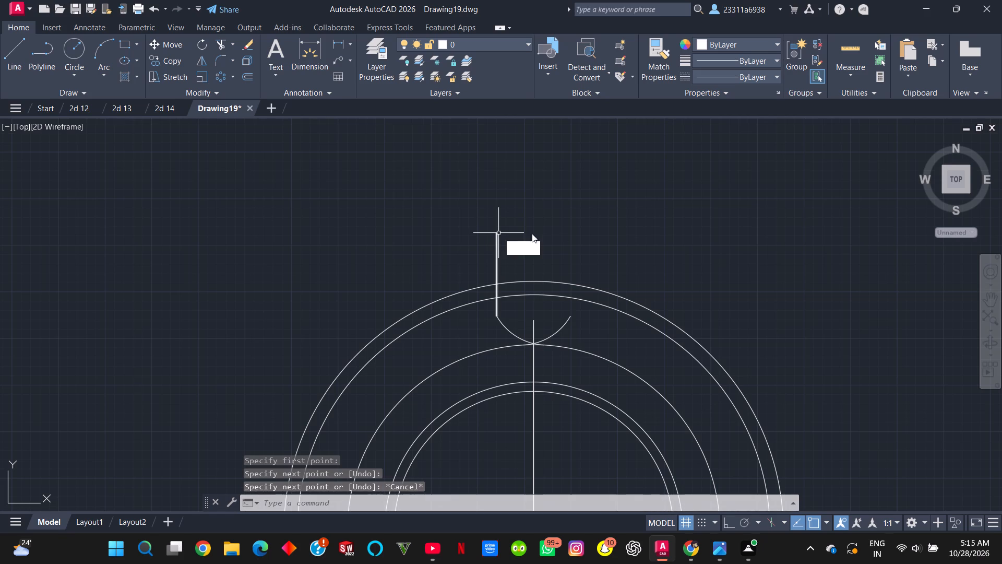
pyautogui.click(576, 262)
pyautogui.click(571, 317)
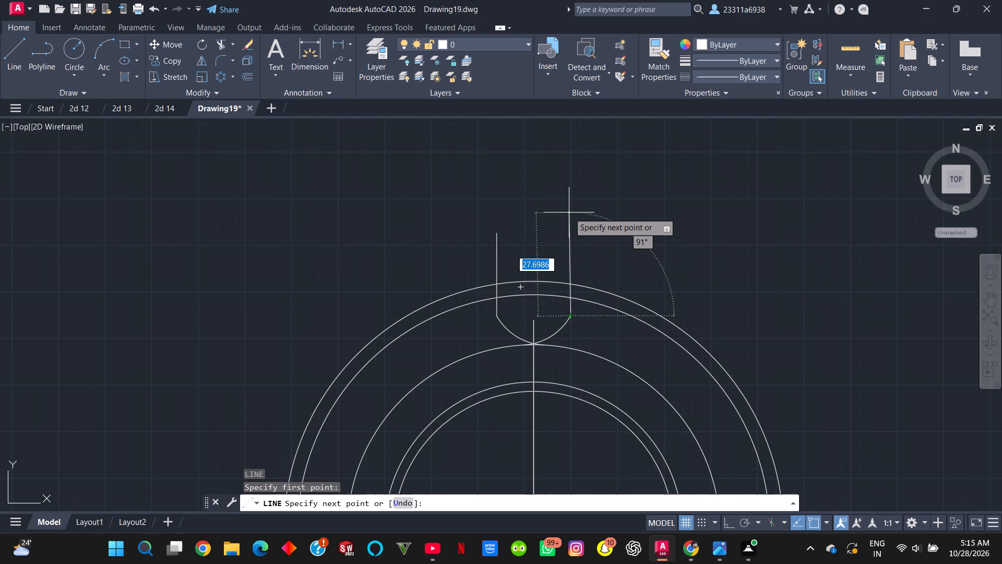
pyautogui.press('F8')
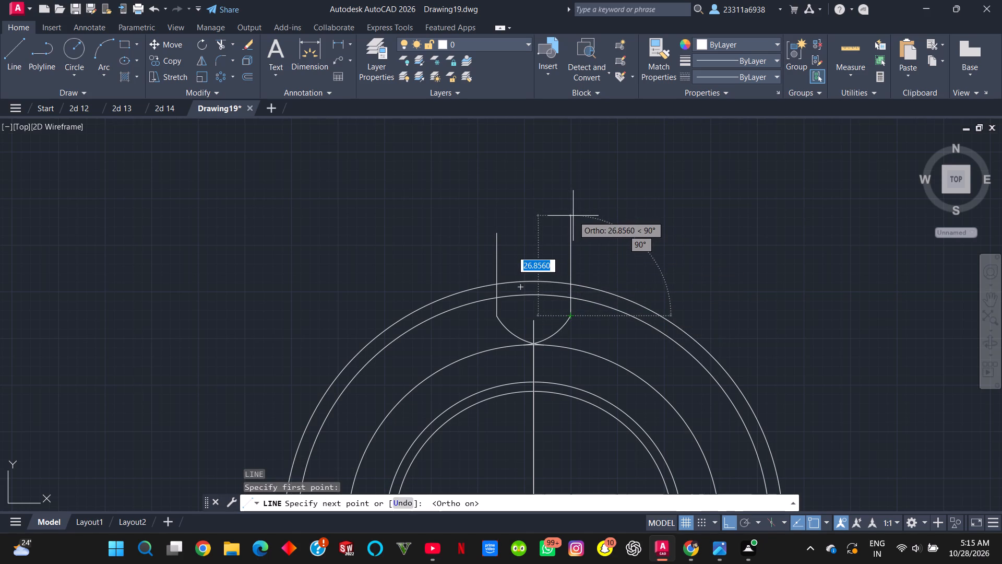
pyautogui.click(573, 216)
pyautogui.press('Escape')
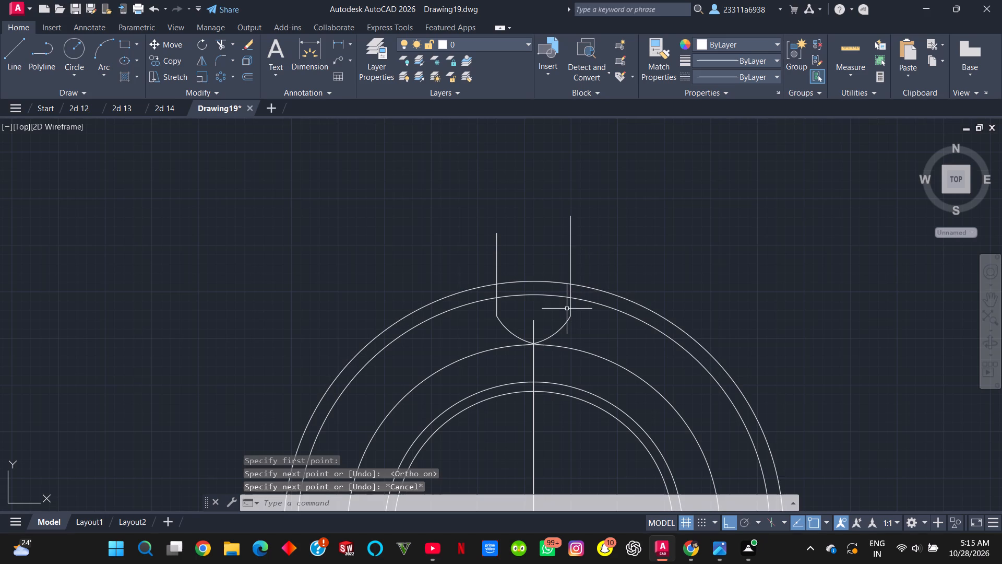
pyautogui.press('Escape')
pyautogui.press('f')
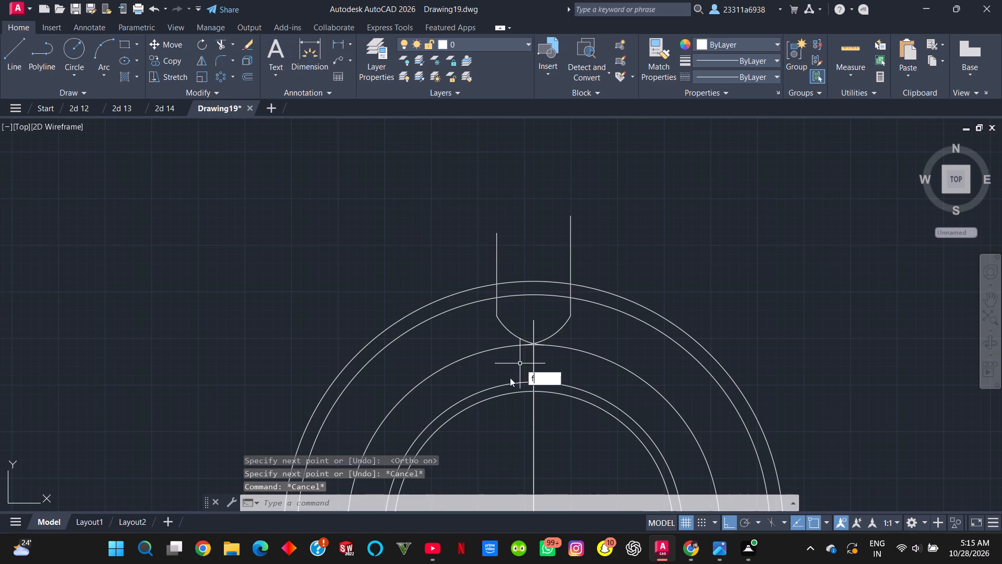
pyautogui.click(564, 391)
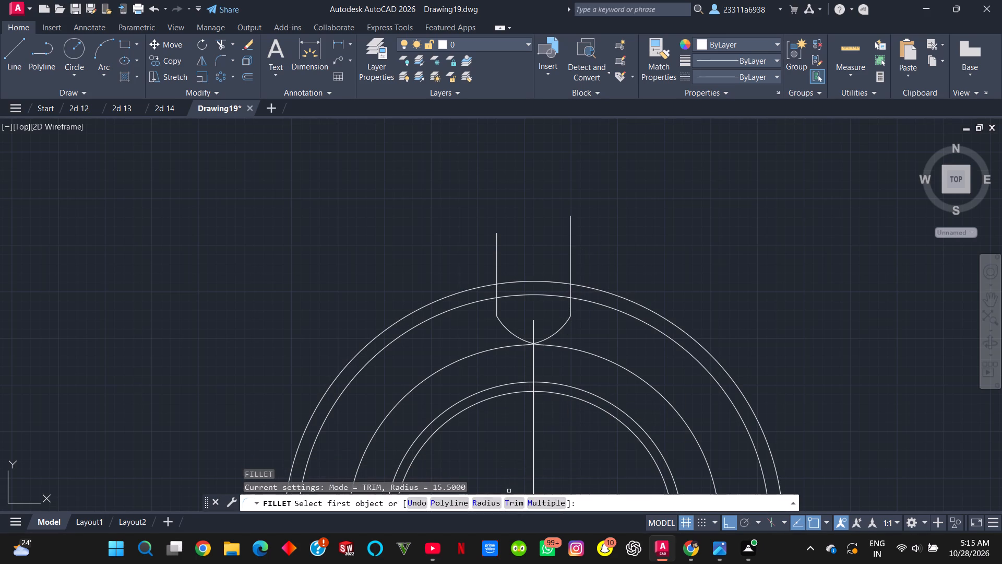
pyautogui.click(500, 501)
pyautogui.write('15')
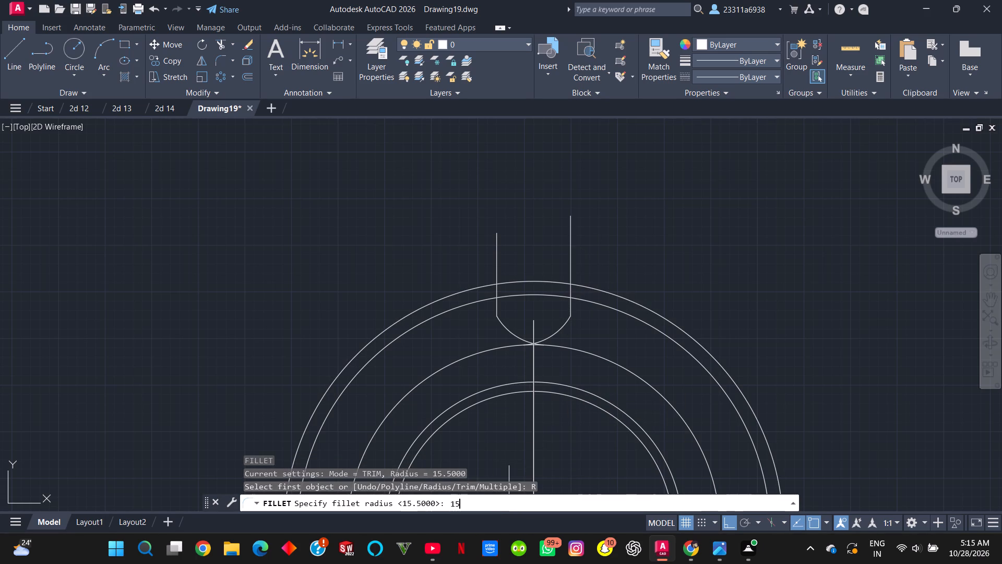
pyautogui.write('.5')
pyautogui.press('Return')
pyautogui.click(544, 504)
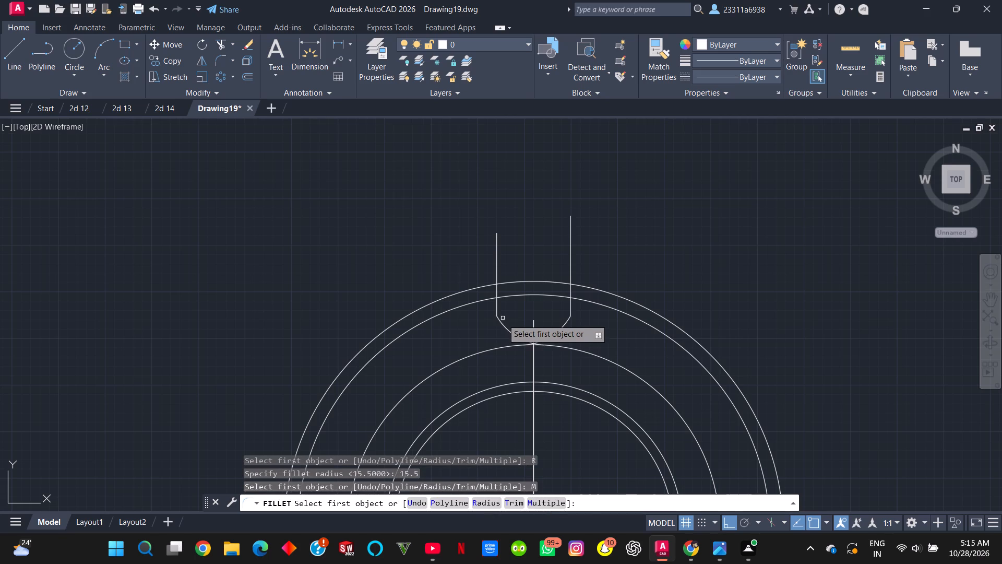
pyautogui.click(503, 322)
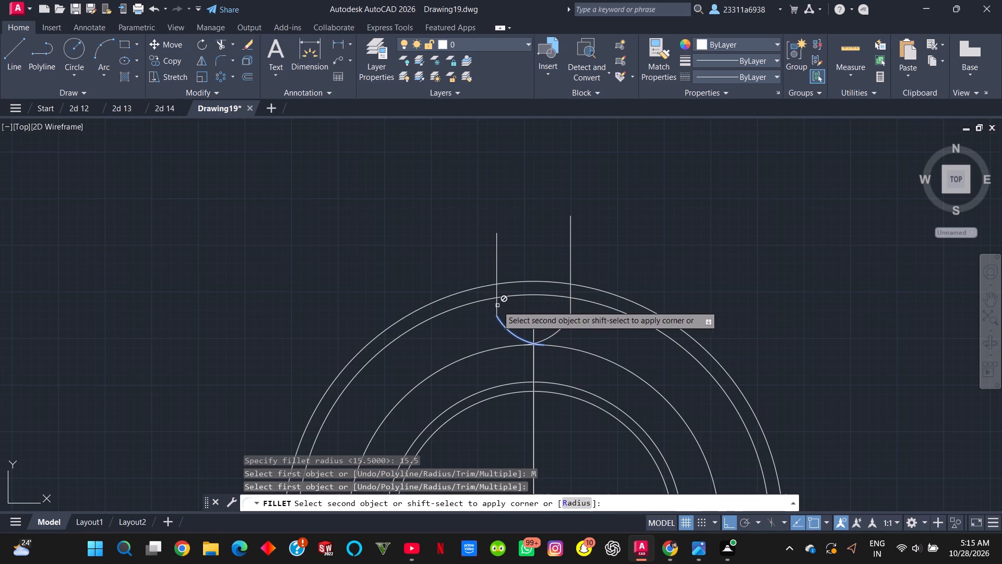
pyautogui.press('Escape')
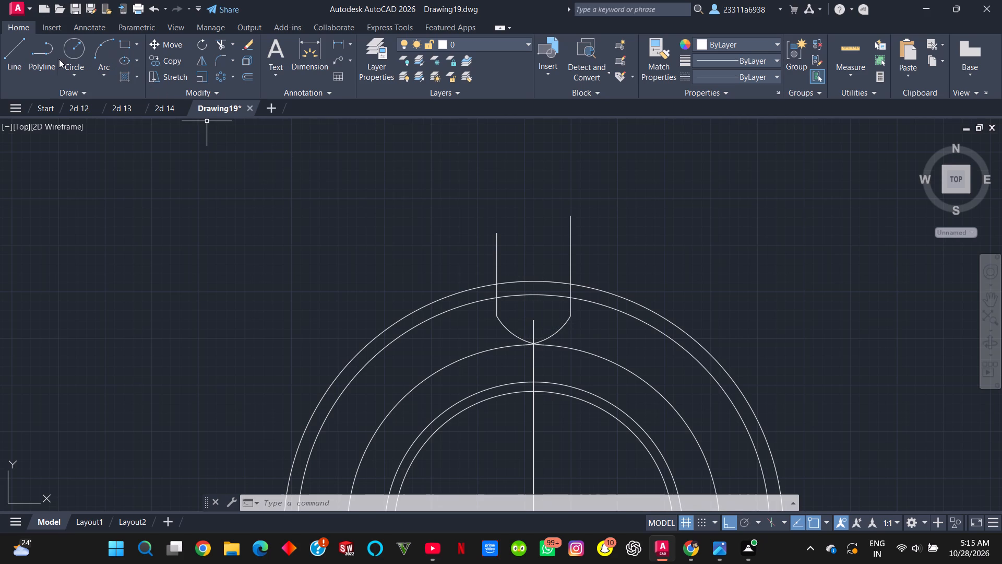
# Draw a circle centred on the top quadrant of the second-largest circle, with its radius reaching the top of the middle circle.
pyautogui.click(73, 53)
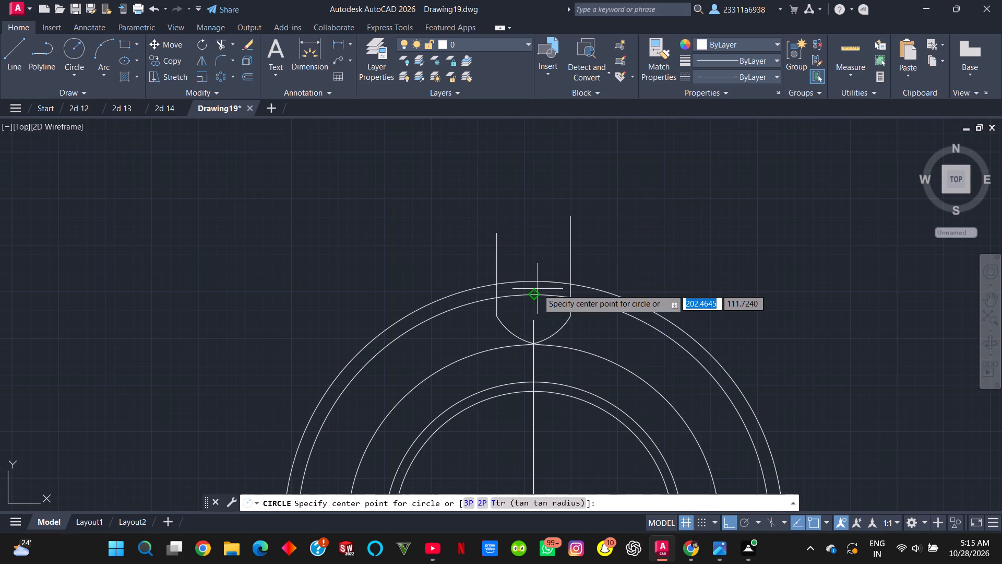
pyautogui.click(534, 290)
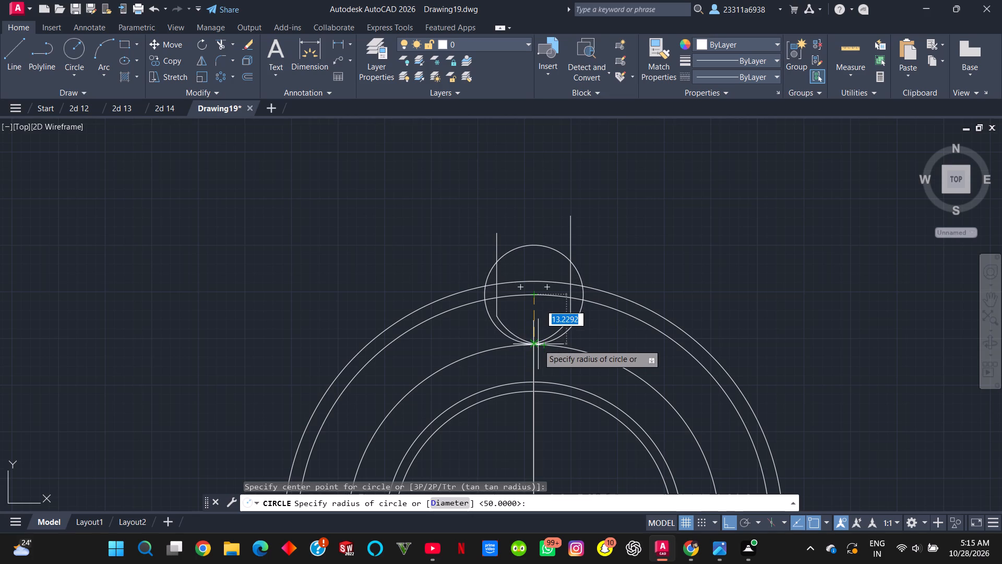
pyautogui.click(538, 343)
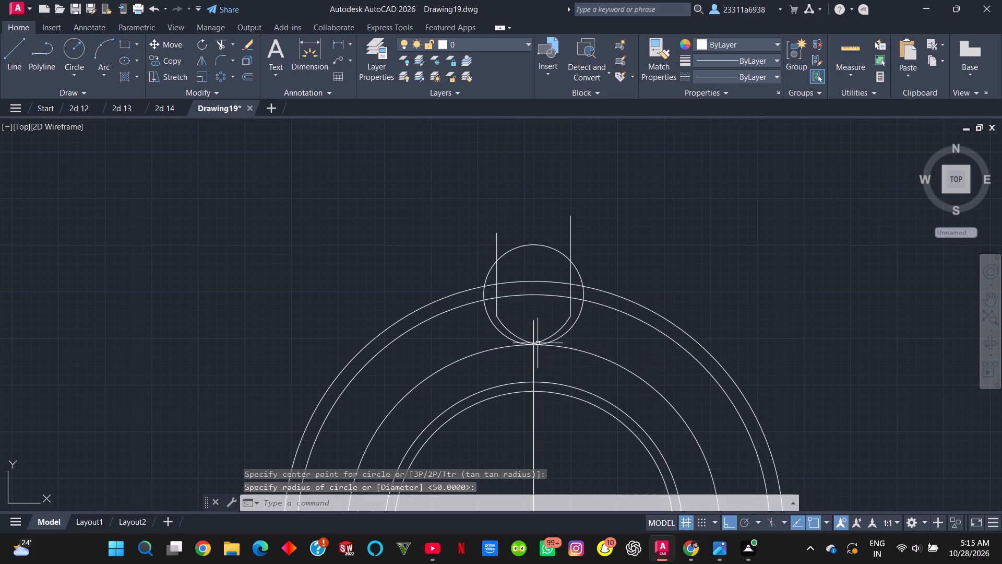
pyautogui.press('Escape')
# Trim away the two vertical lines, the two inner notch arcs, and the top circle's portion outside the outermost circle.
pyautogui.write('tr')
pyautogui.click(576, 338)
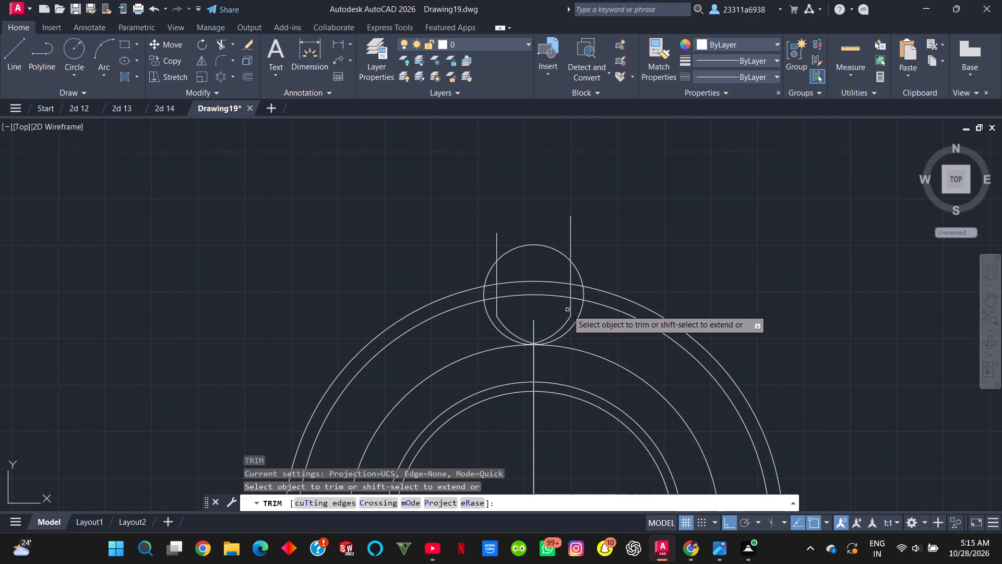
pyautogui.click(569, 311)
pyautogui.click(570, 292)
pyautogui.click(570, 278)
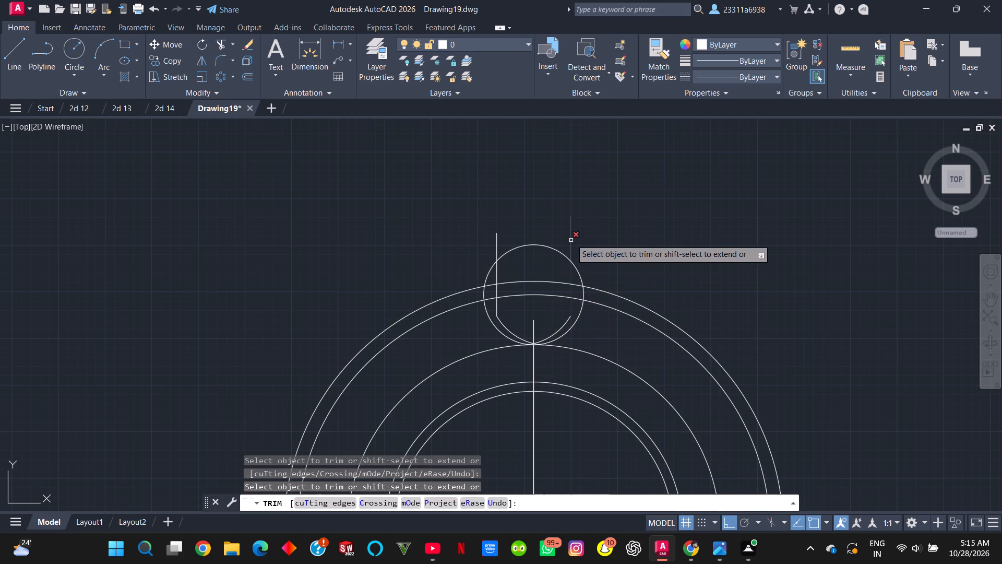
pyautogui.click(571, 239)
pyautogui.moveTo(471, 239); pyautogui.dragTo(601, 258)
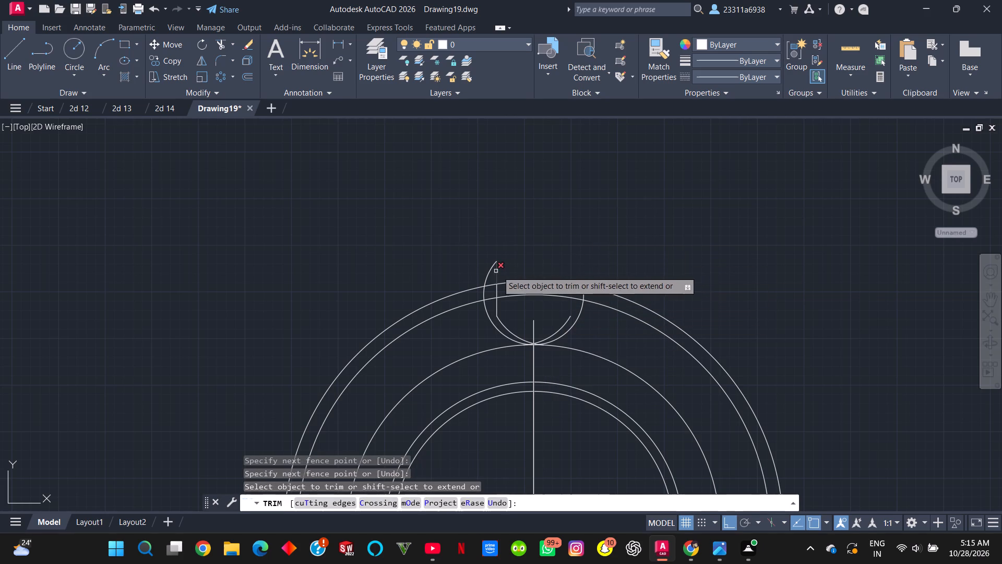
pyautogui.moveTo(514, 267); pyautogui.dragTo(425, 267)
pyautogui.click(563, 327)
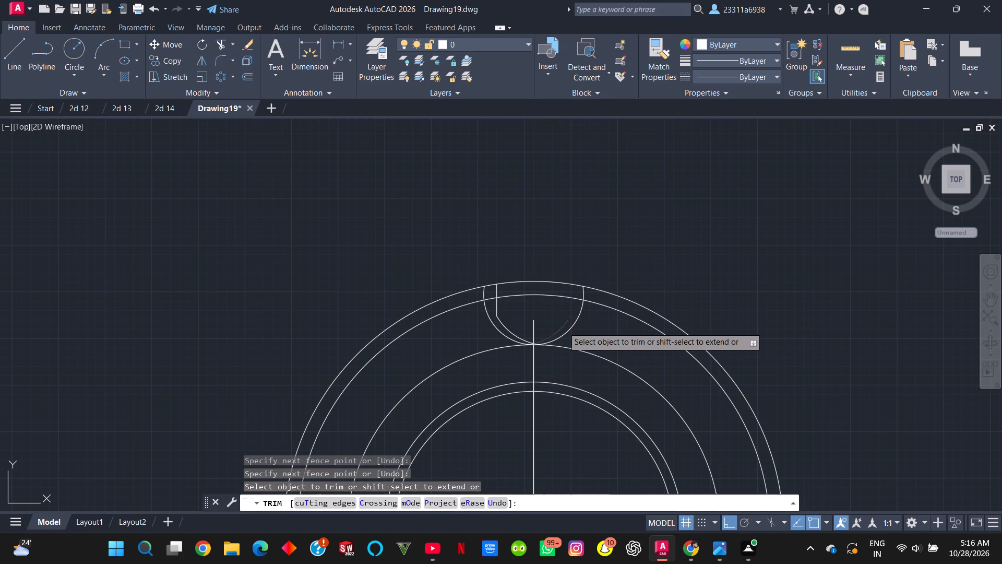
pyautogui.click(513, 332)
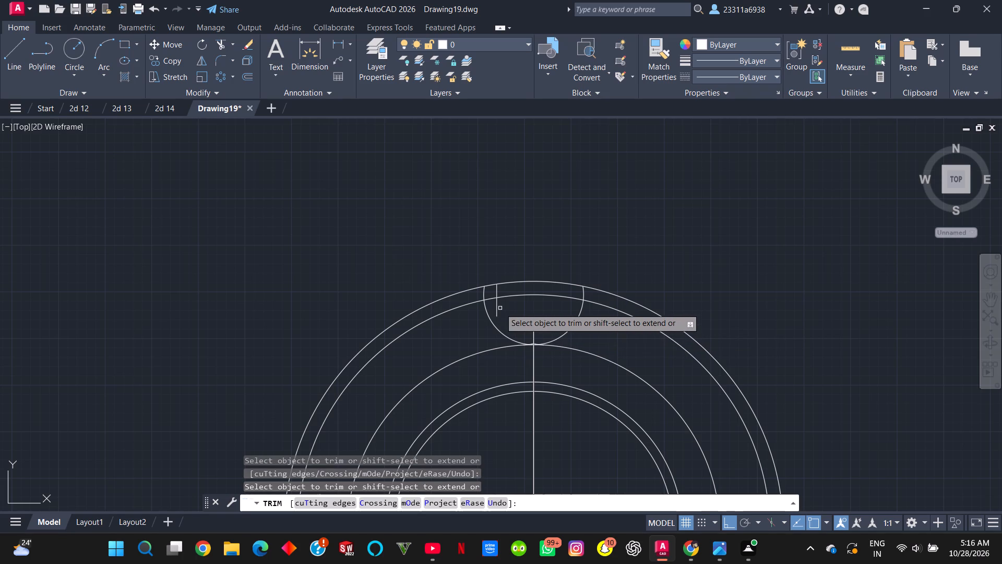
pyautogui.click(497, 304)
pyautogui.click(497, 291)
# Trim the two outermost circles where they cross the opening of the top notch.
pyautogui.moveTo(497, 275); pyautogui.dragTo(506, 291)
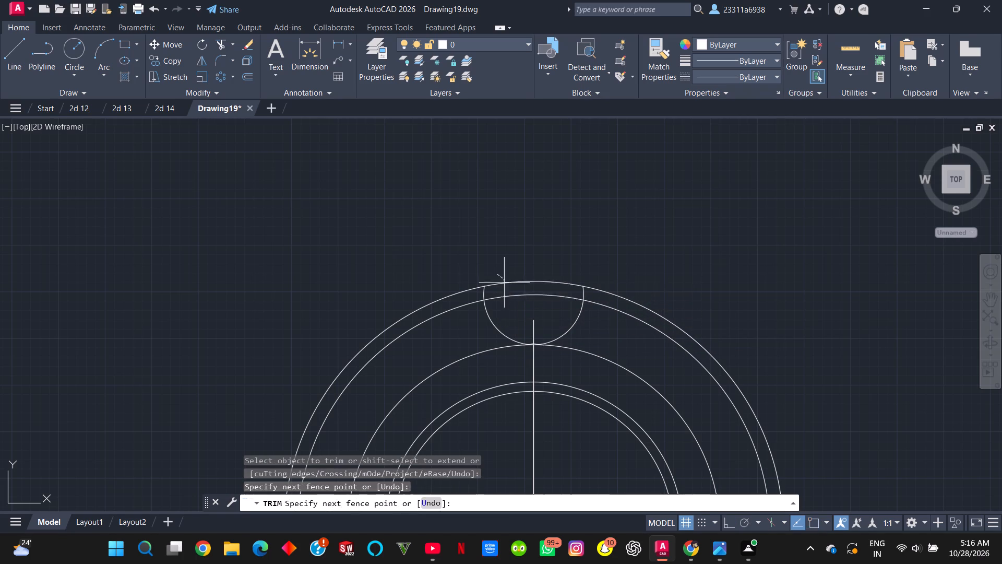
pyautogui.moveTo(506, 291); pyautogui.dragTo(509, 308)
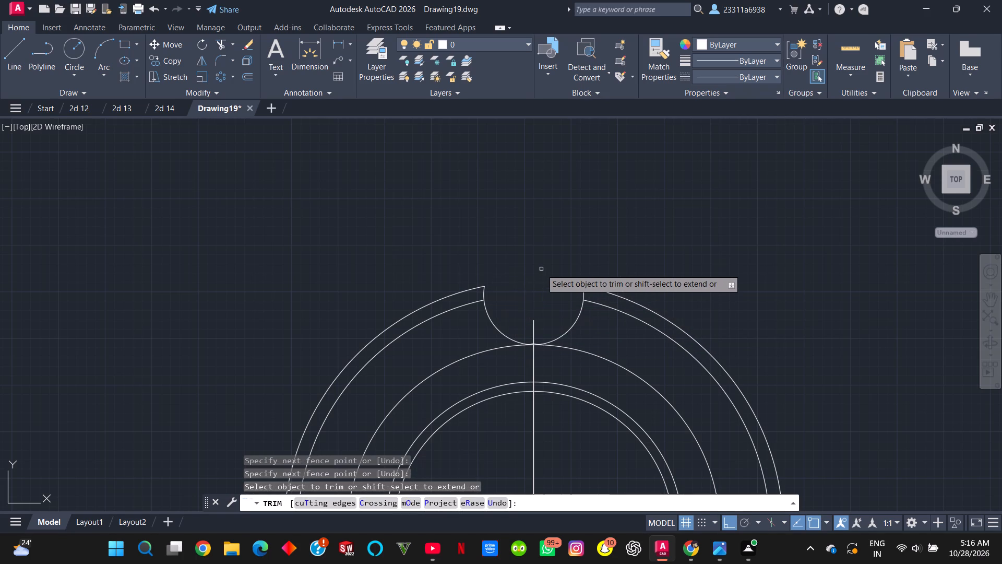
pyautogui.press('Escape')
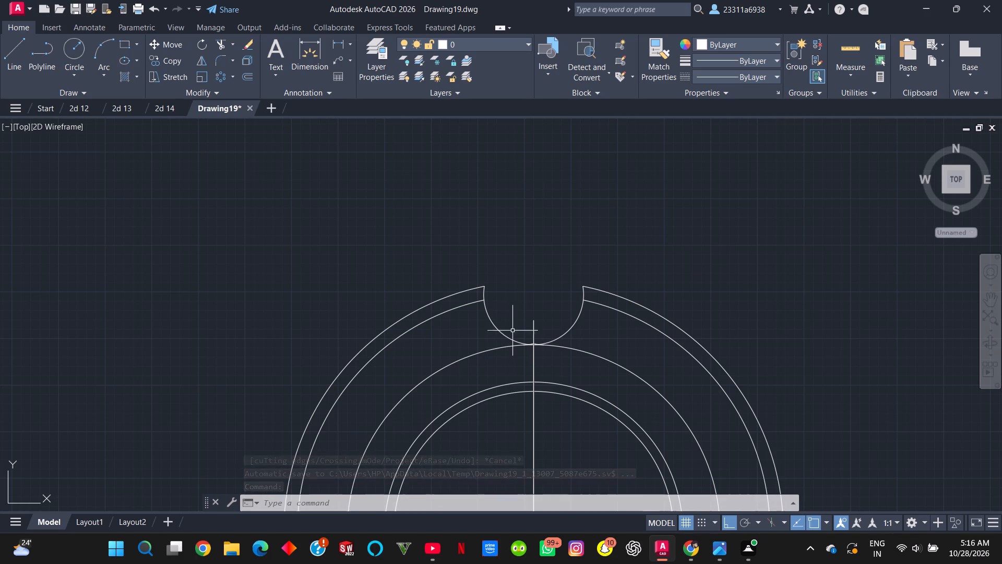
# Create a polar array of the top notch arc about the centre of the concentric circles, with 10 items.
pyautogui.click(498, 331)
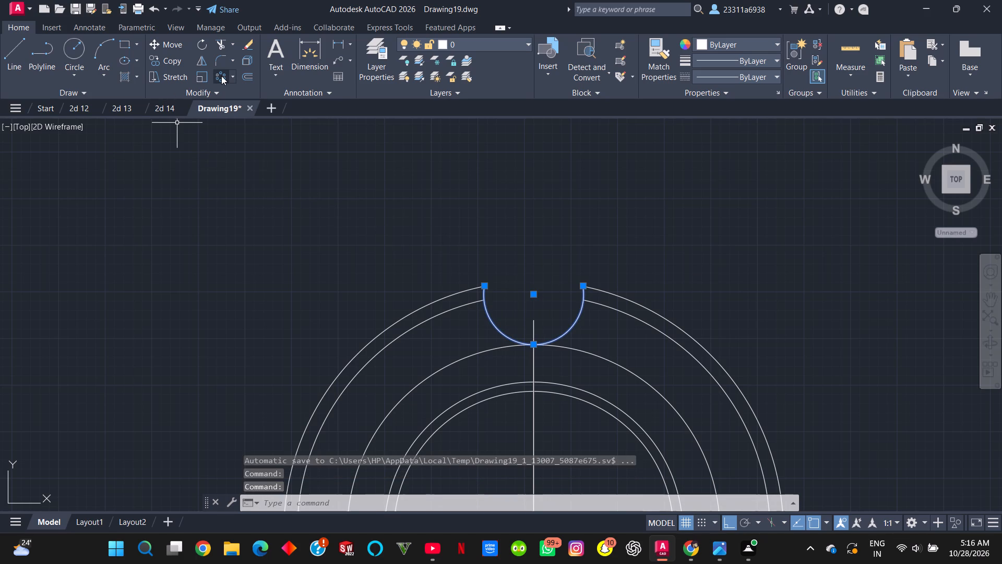
pyautogui.click(221, 76)
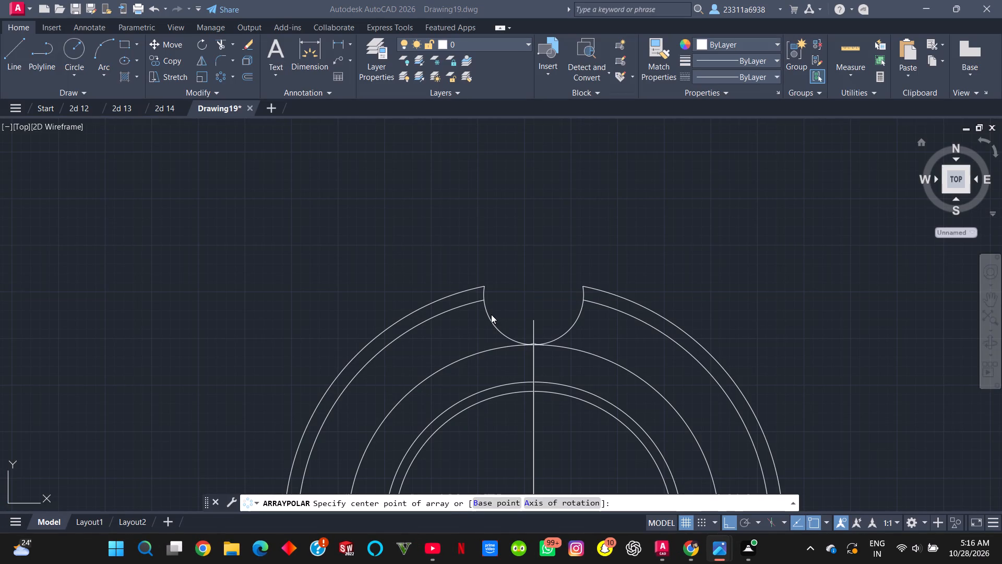
pyautogui.scroll(-1, 553, 423)
pyautogui.moveTo(553, 423); pyautogui.dragTo(559, 338, button='middle')
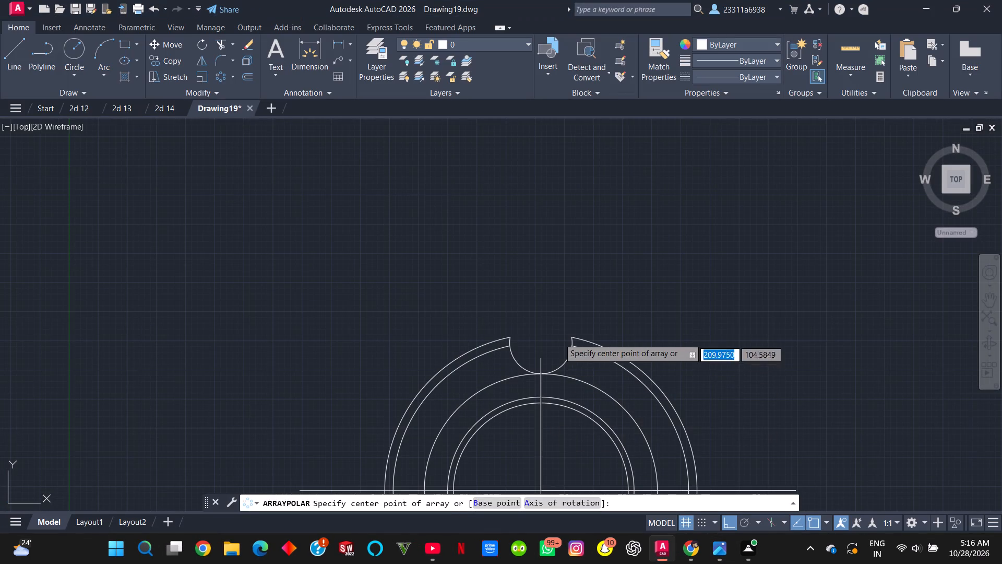
pyautogui.moveTo(559, 338); pyautogui.dragTo(557, 323, button='middle')
pyautogui.moveTo(574, 442); pyautogui.dragTo(565, 340, button='middle')
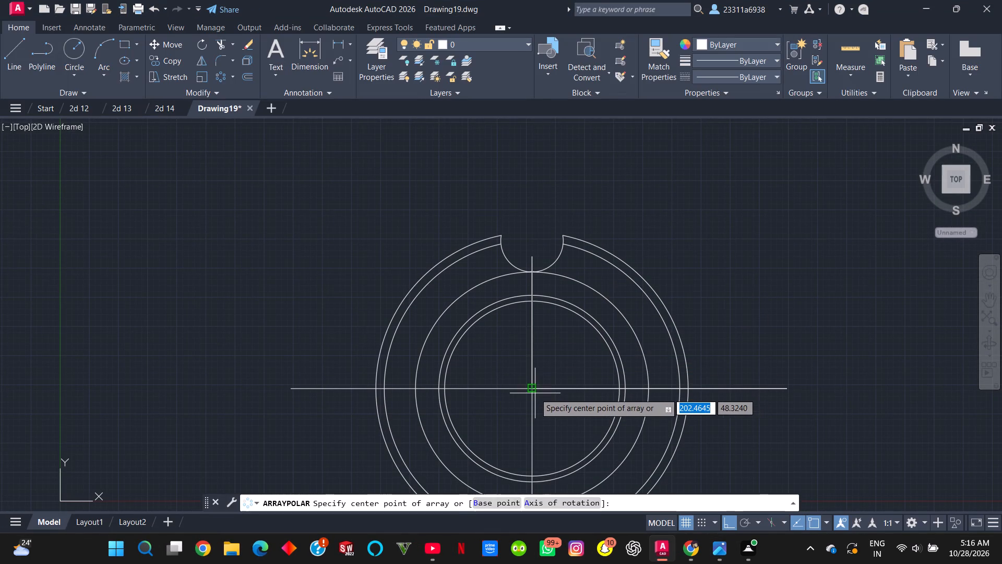
pyautogui.click(533, 386)
pyautogui.click(165, 41)
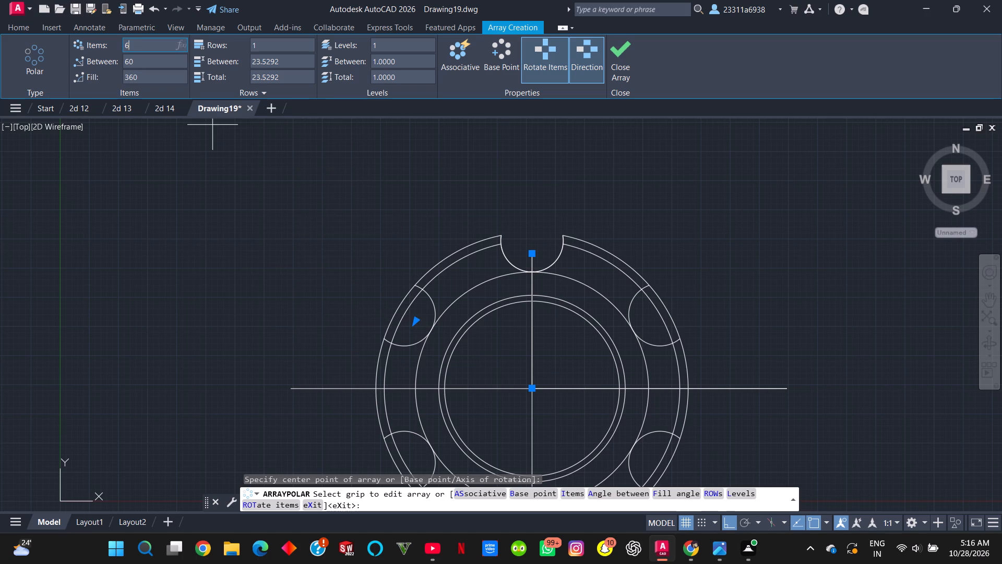
pyautogui.write('10')
pyautogui.press('Return')
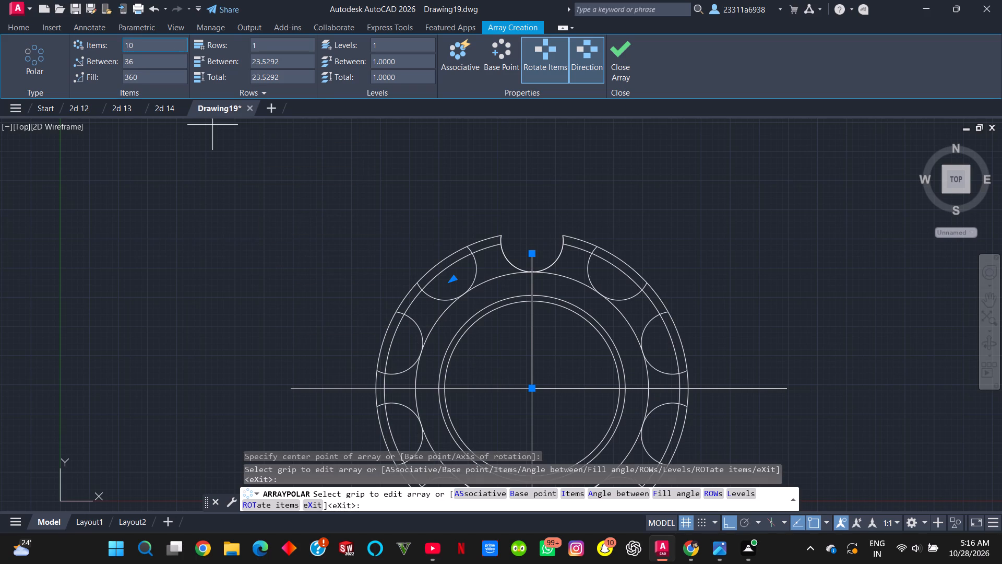
pyautogui.press('Return')
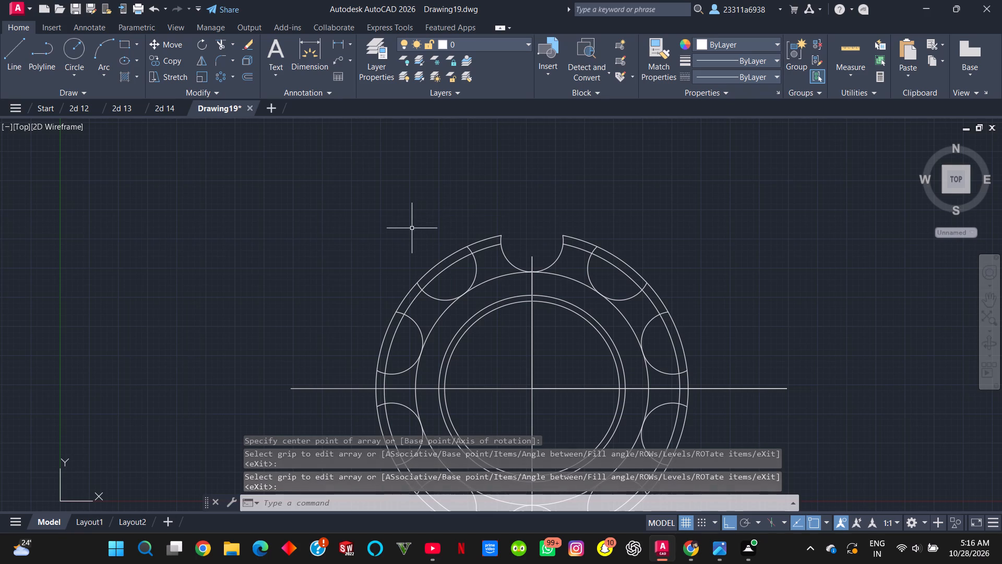
# Trim both outer circles across the two upper-left notches, and remove the second-largest circle's pieces inside the adjoining teeth.
pyautogui.write('tr')
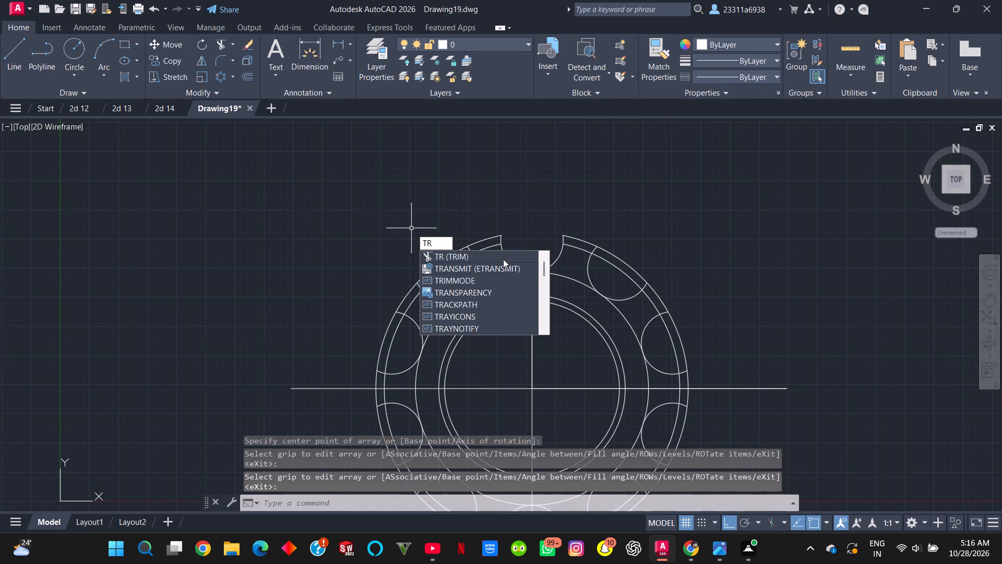
pyautogui.click(502, 251)
pyautogui.click(489, 248)
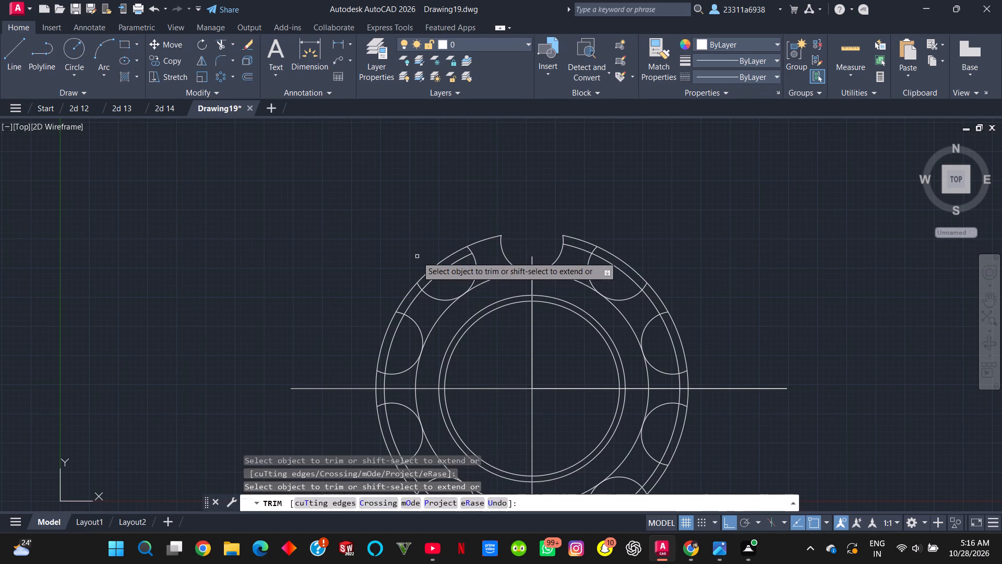
pyautogui.moveTo(417, 256); pyautogui.dragTo(450, 285)
pyautogui.click(412, 302)
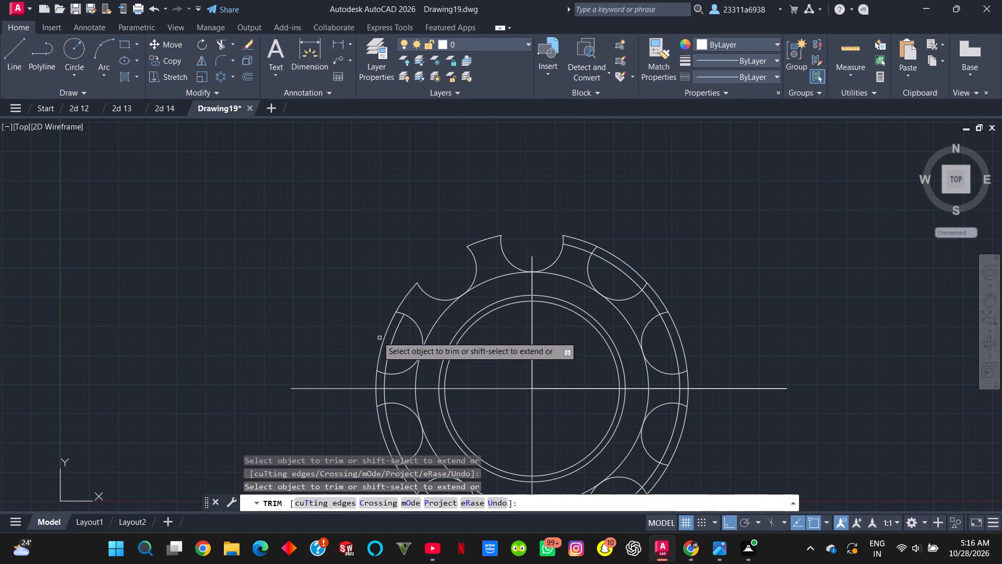
pyautogui.moveTo(378, 336); pyautogui.dragTo(404, 349)
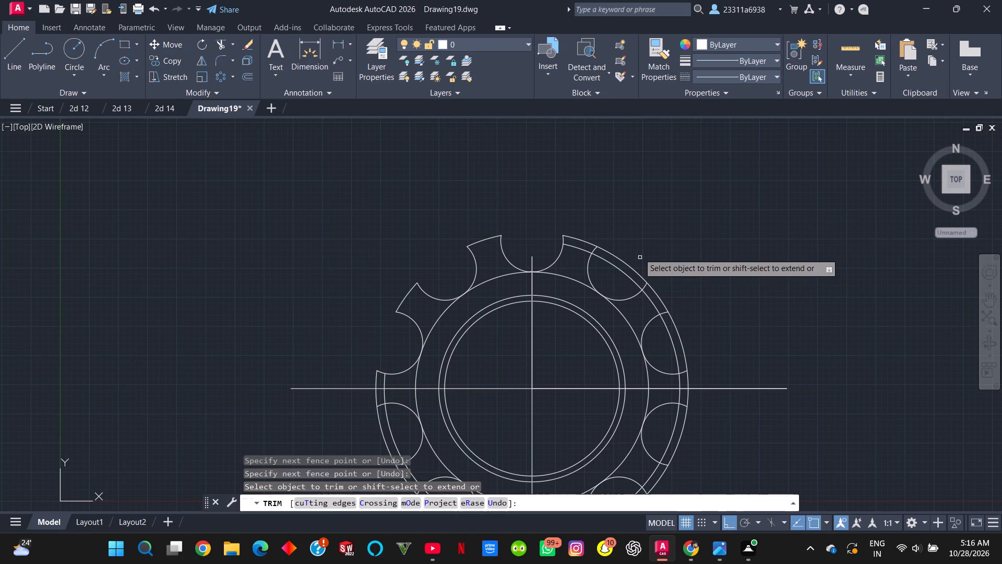
# Trim both outer circles across the three right-hand notches, and remove the second-largest circle's pieces inside the upper-right and right teeth.
pyautogui.moveTo(638, 253); pyautogui.dragTo(616, 284)
pyautogui.click(581, 250)
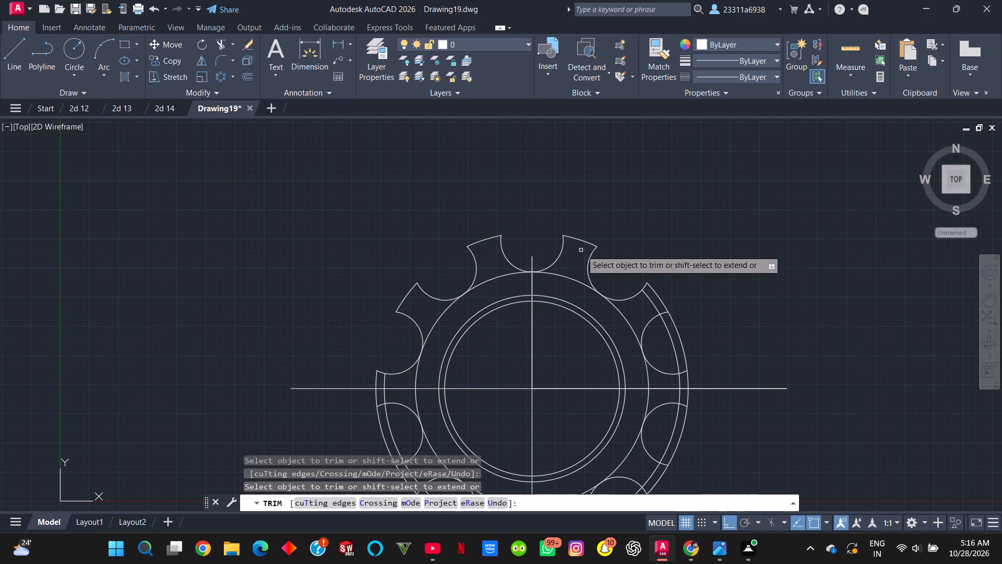
pyautogui.moveTo(695, 316); pyautogui.dragTo(663, 344)
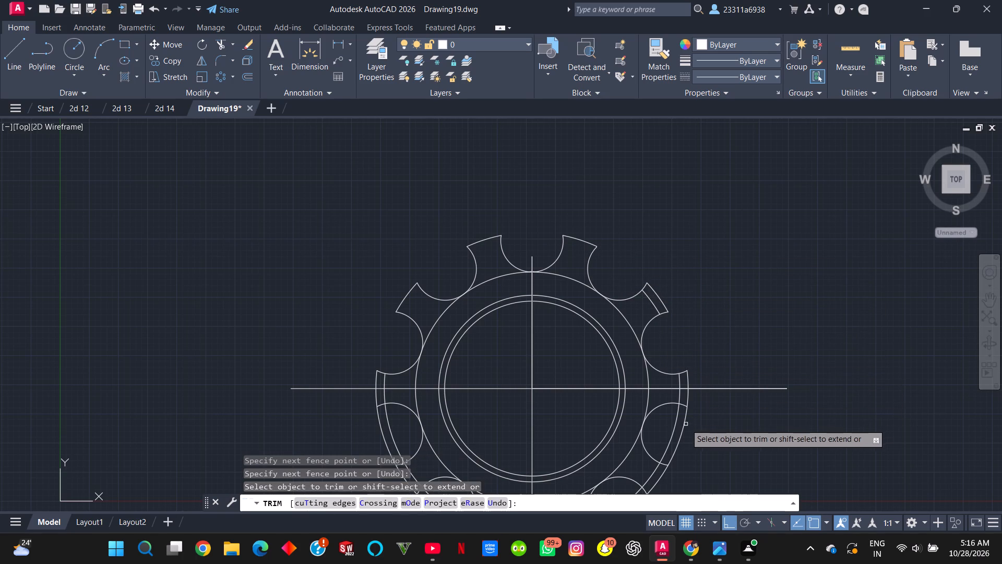
pyautogui.click(674, 430)
pyautogui.moveTo(703, 438); pyautogui.dragTo(667, 432)
pyautogui.click(681, 397)
pyautogui.click(681, 382)
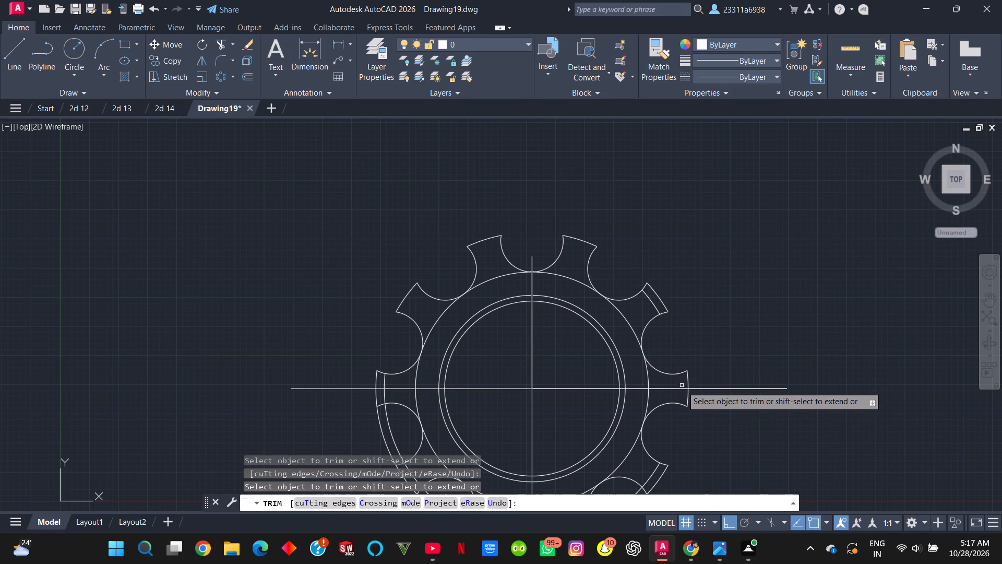
pyautogui.click(651, 299)
pyautogui.moveTo(712, 322); pyautogui.dragTo(719, 285, button='middle')
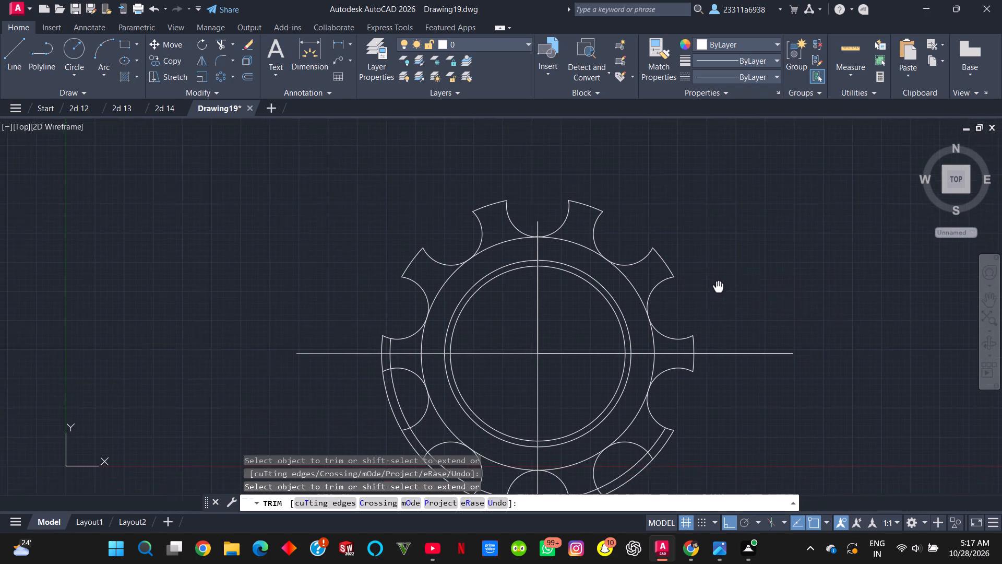
pyautogui.moveTo(719, 285); pyautogui.dragTo(719, 228, button='middle')
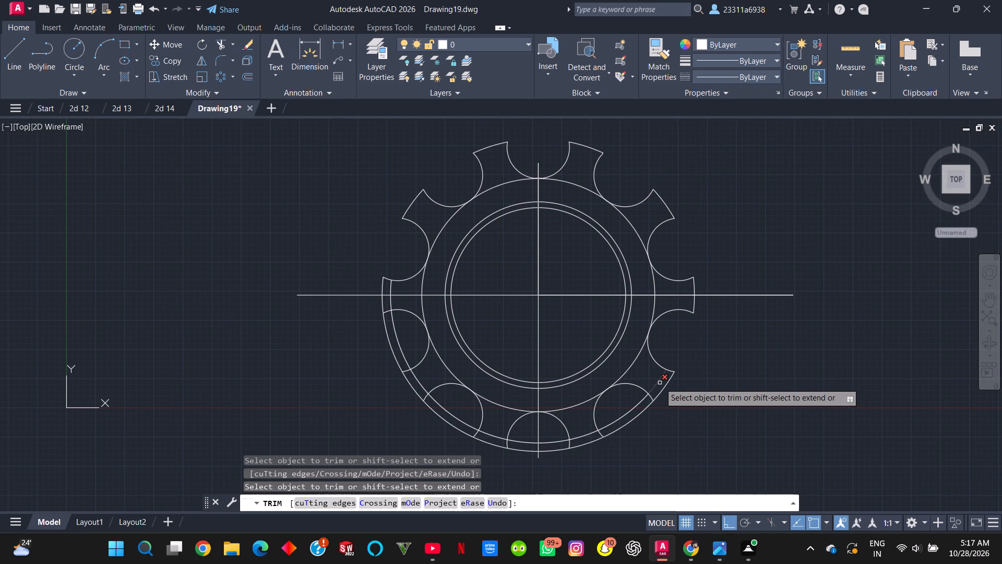
pyautogui.press('Escape')
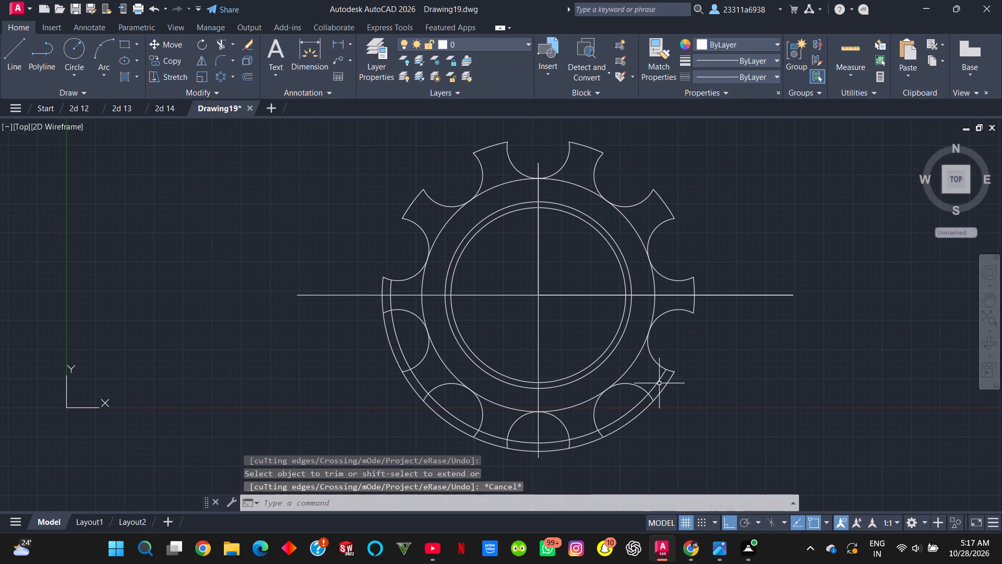
# Erase the remaining lower arc of the second-largest circle.
pyautogui.click(659, 383)
pyautogui.press('Delete')
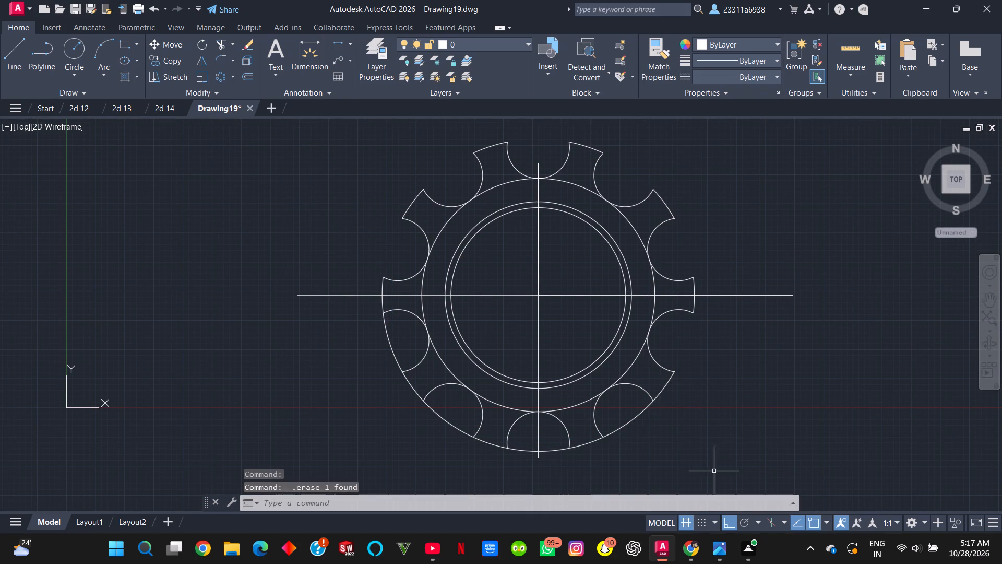
pyautogui.press('Escape')
# Trim the outermost circle across the four remaining notches along the bottom and lower-left of the part.
pyautogui.write('tr')
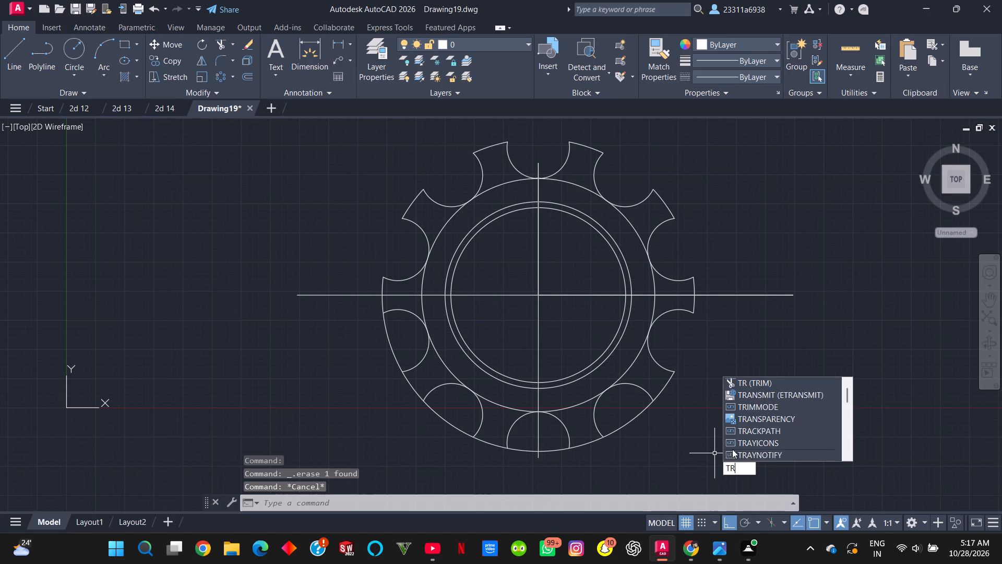
pyautogui.click(750, 380)
pyautogui.moveTo(617, 413); pyautogui.dragTo(638, 462)
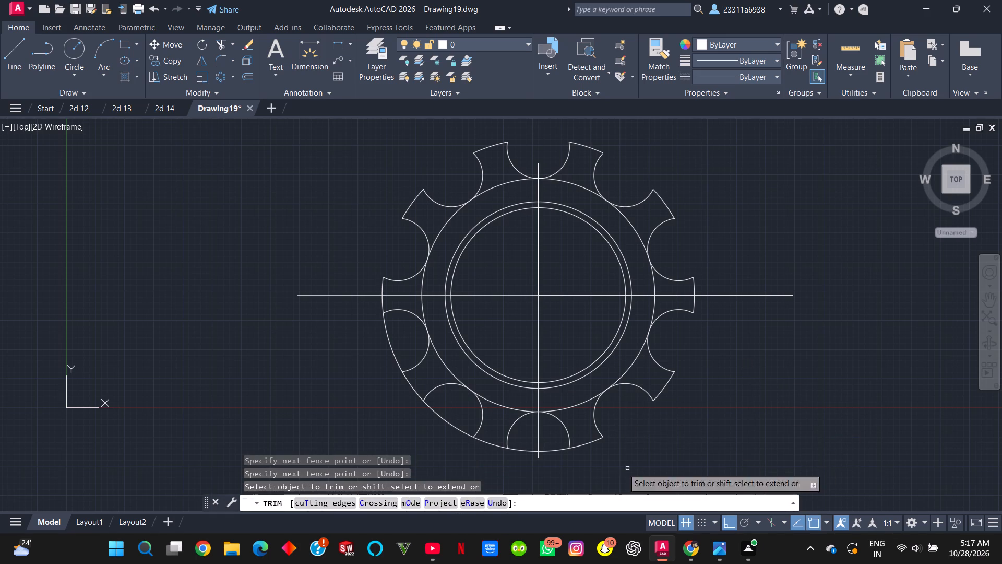
pyautogui.moveTo(520, 442); pyautogui.dragTo(523, 455)
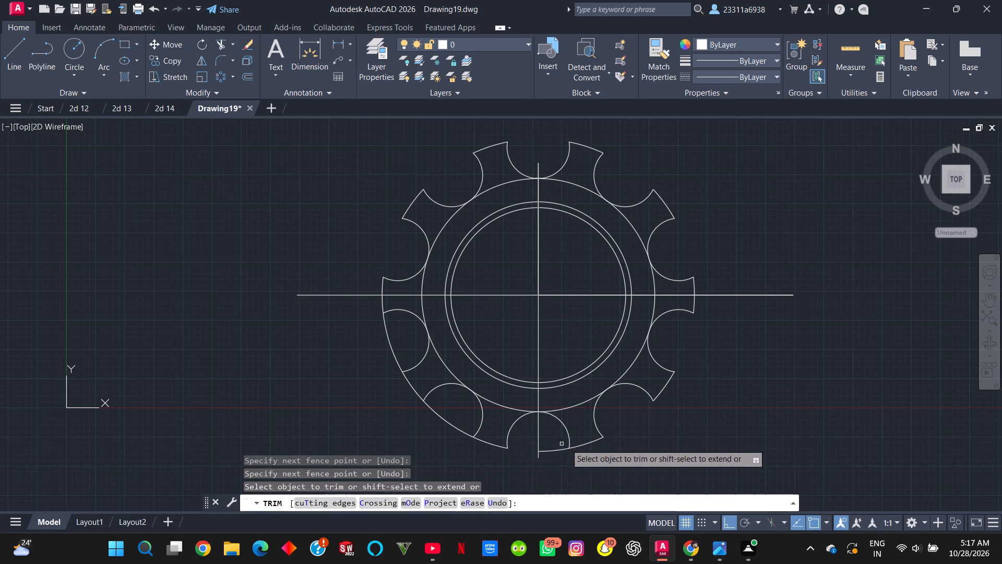
pyautogui.moveTo(556, 435); pyautogui.dragTo(554, 472)
pyautogui.moveTo(458, 409); pyautogui.dragTo(392, 429)
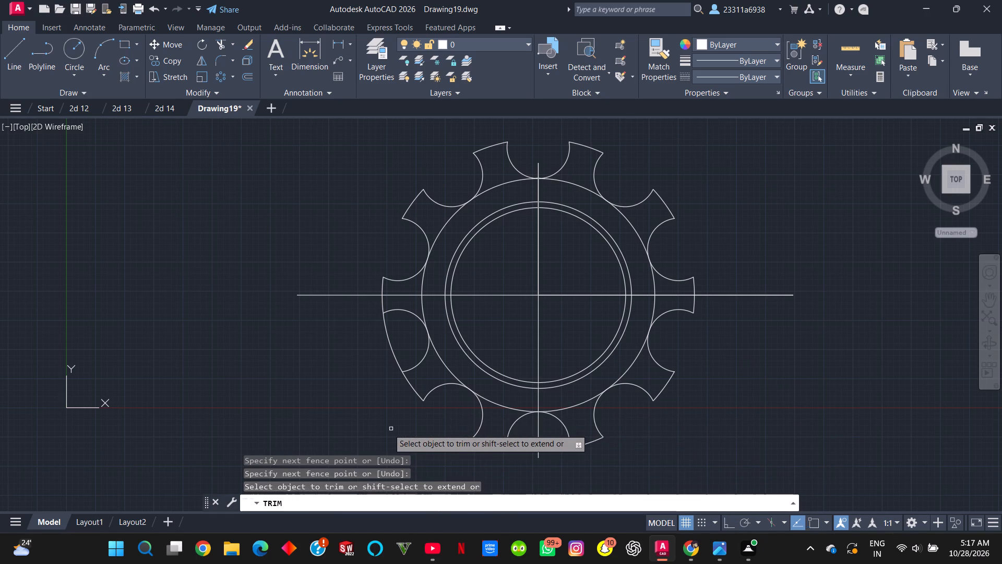
pyautogui.moveTo(399, 342); pyautogui.dragTo(376, 354)
pyautogui.press('Escape')
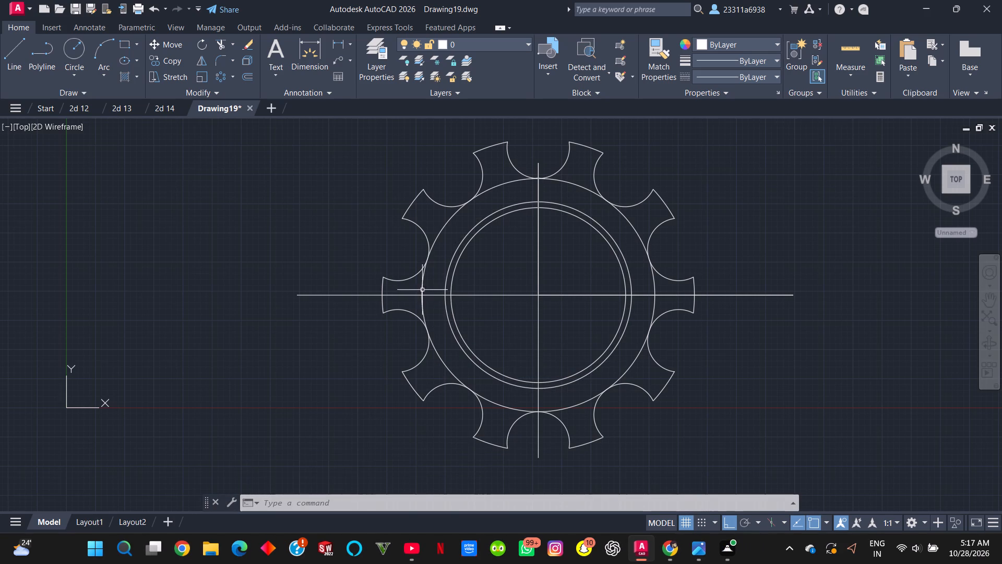
# Draw a circle of radius 4 centred where the middle circle meets the horizontal centreline on the left.
pyautogui.click(68, 57)
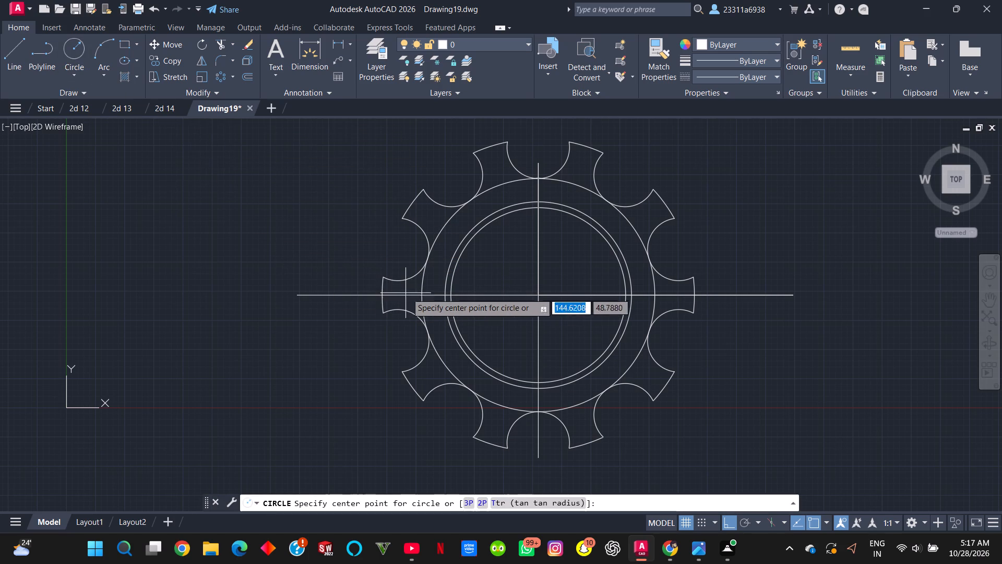
pyautogui.click(420, 295)
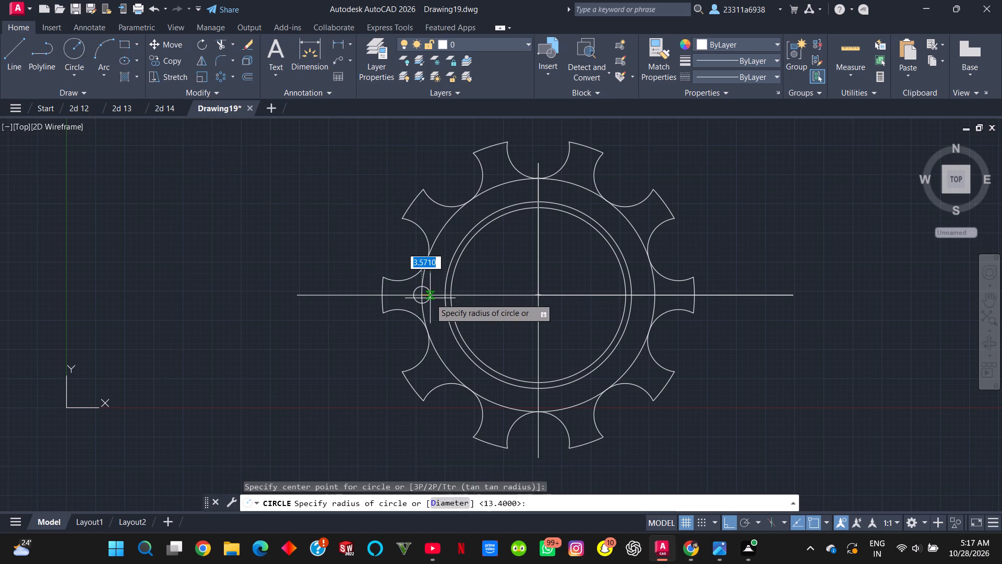
pyautogui.press('4')
pyautogui.press('Return')
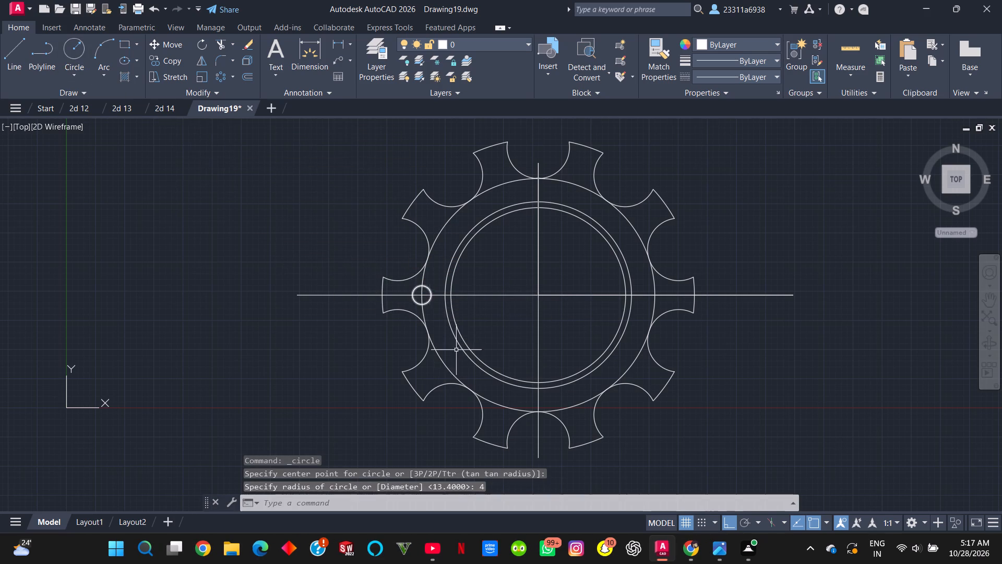
# Create a polar array of the radius 4 circle about the part's centre with 5 items filling 360 degrees.
pyautogui.click(431, 289)
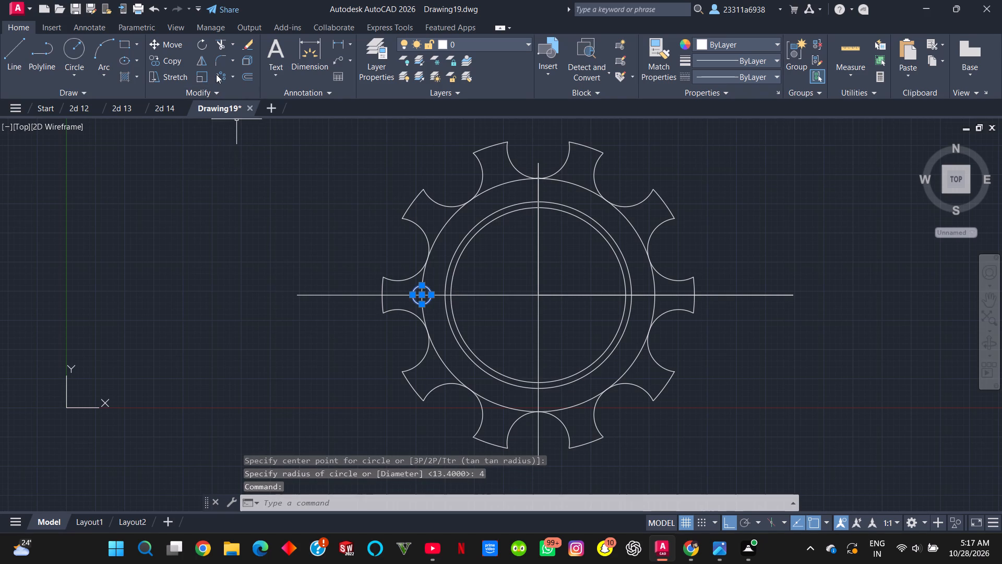
pyautogui.click(216, 74)
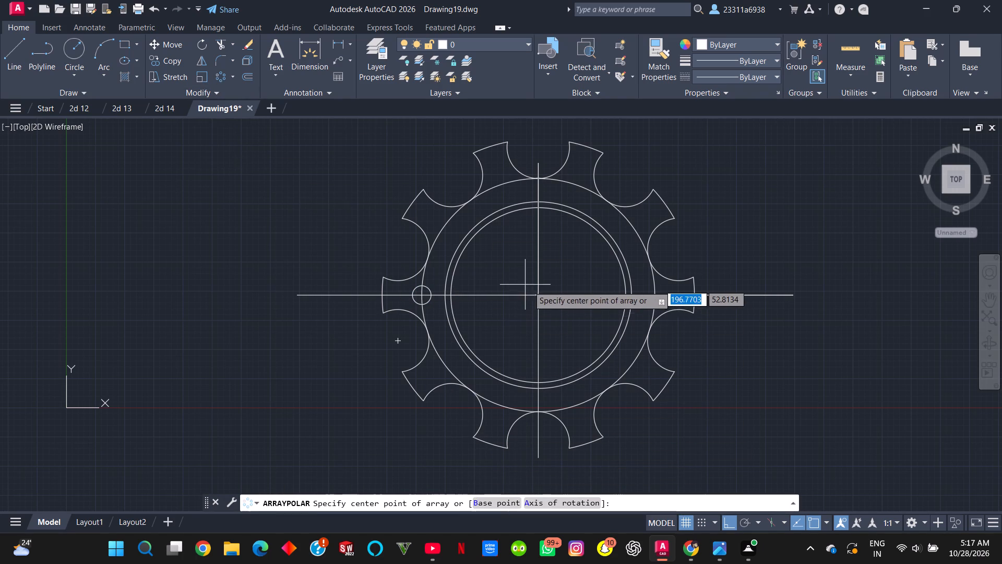
pyautogui.click(536, 296)
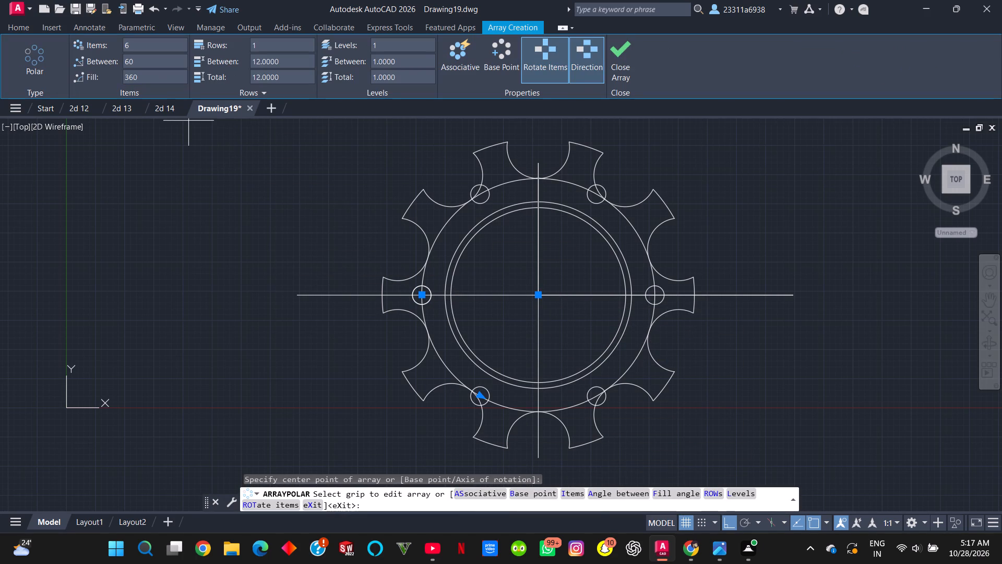
pyautogui.click(148, 49)
pyautogui.press('5')
pyautogui.press('Return')
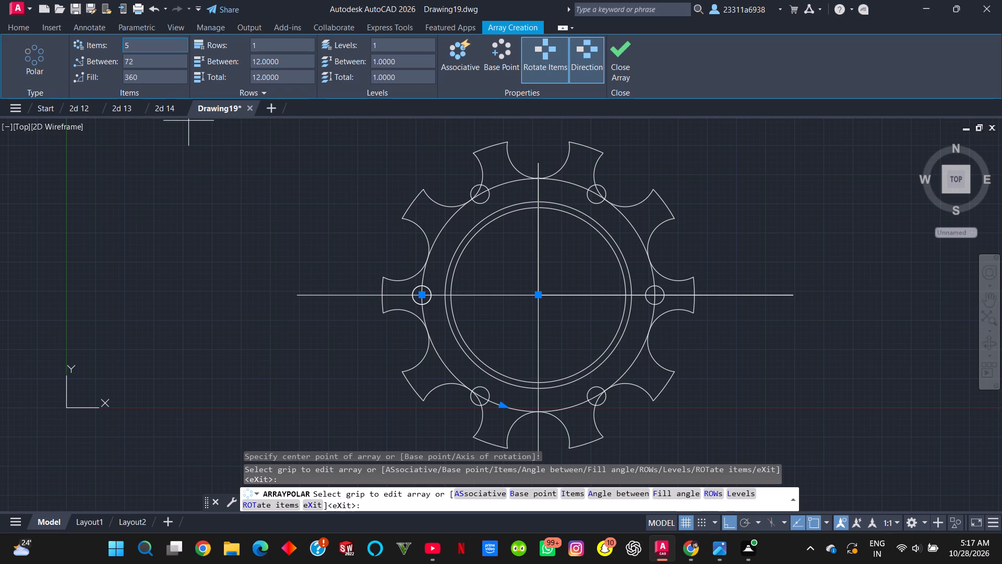
pyautogui.press('Return')
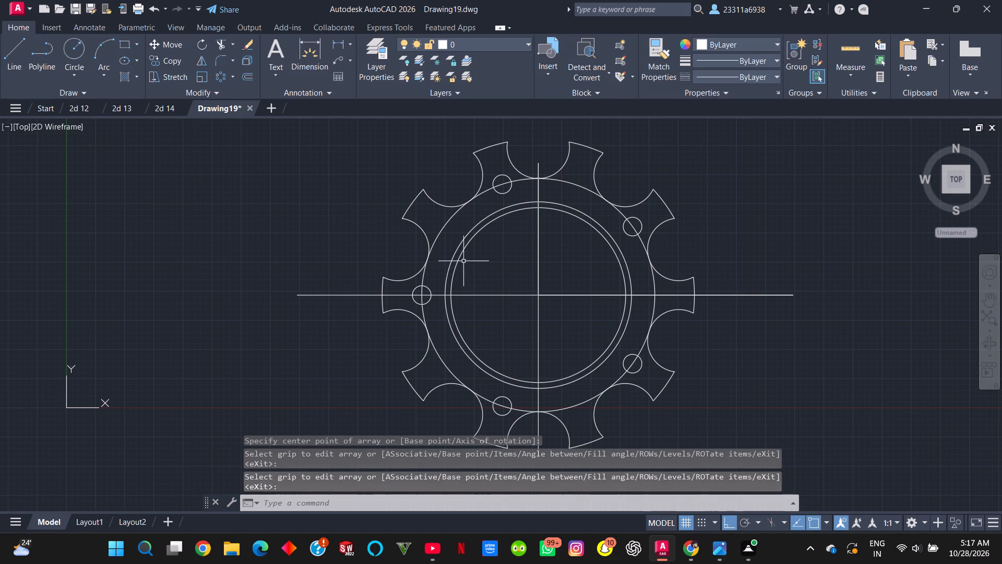
# Erase the middle construction circle that passes through the centres of the five small holes.
pyautogui.click(437, 234)
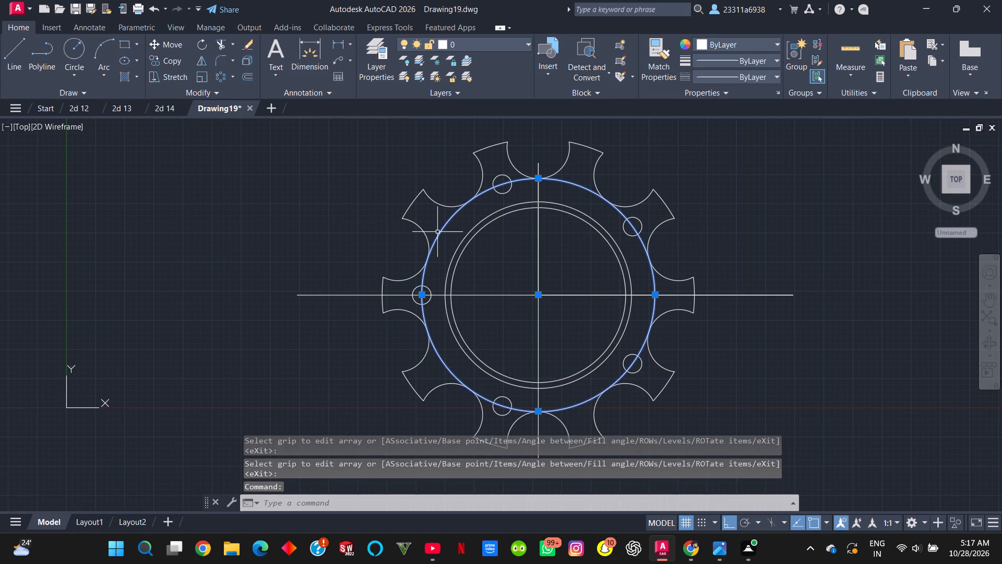
pyautogui.press('Delete')
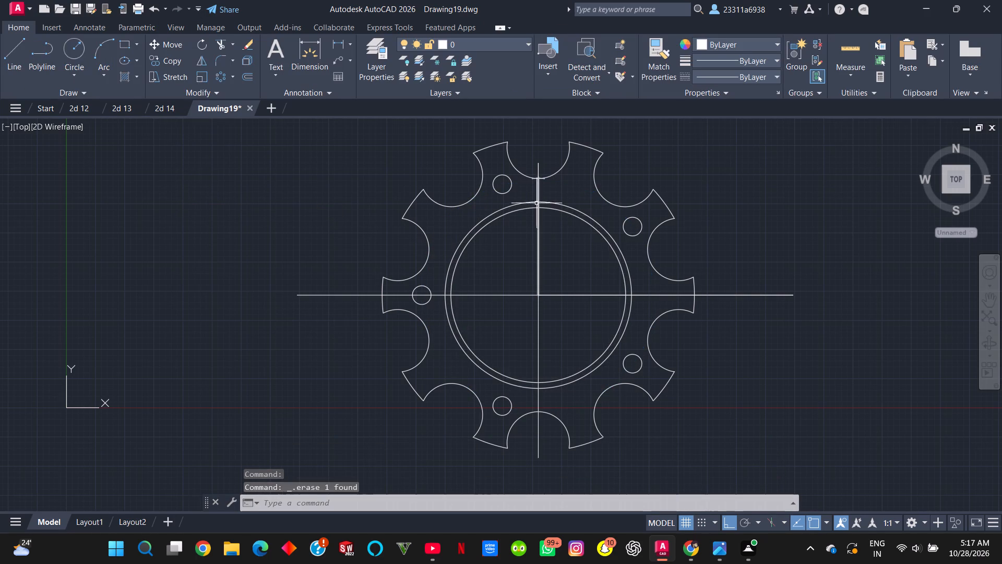
# Erase all the overlapping vertical centreline segments running through the part's centre.
pyautogui.click(540, 191)
pyautogui.press('Delete')
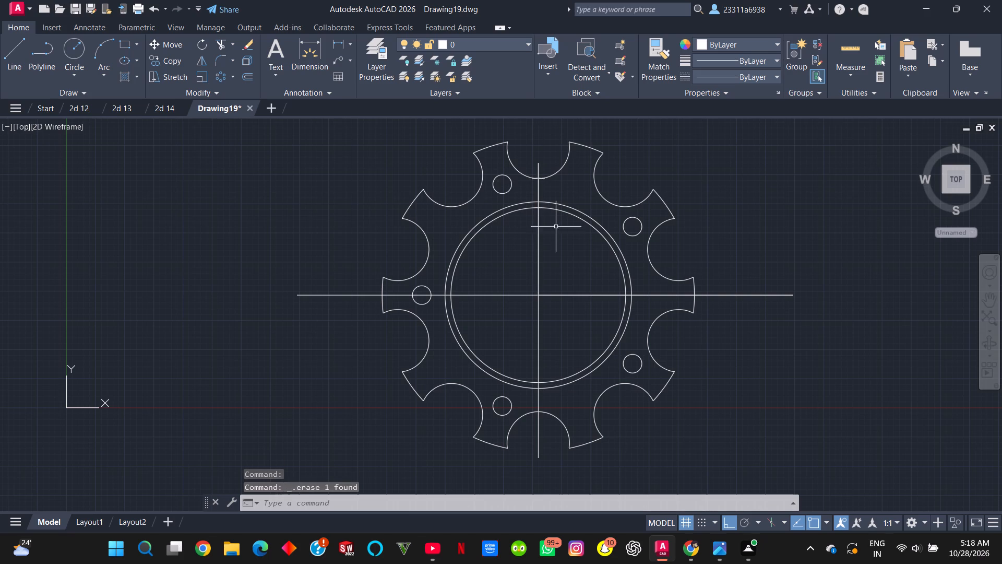
pyautogui.click(540, 190)
pyautogui.press('Delete')
pyautogui.click(539, 190)
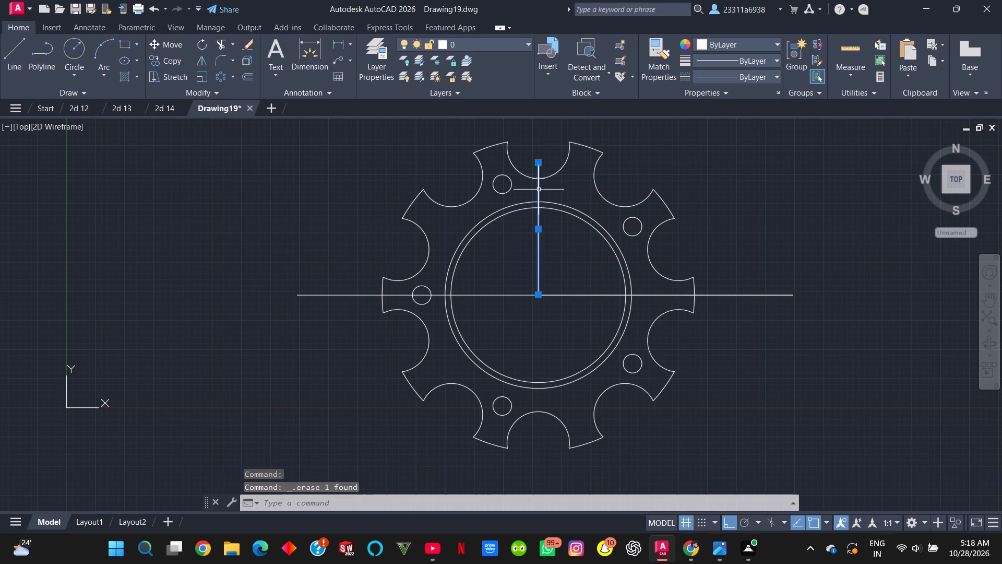
pyautogui.press('Delete')
# Erase the two short stray lines at the bottom of the top notch's arc.
pyautogui.scroll(4, 539, 180)
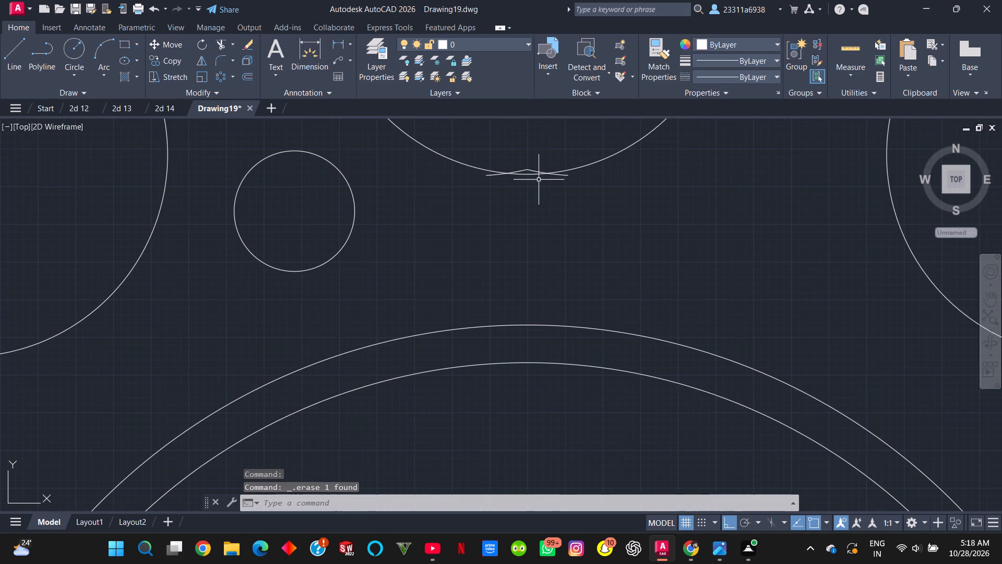
pyautogui.click(527, 169)
pyautogui.press('Delete')
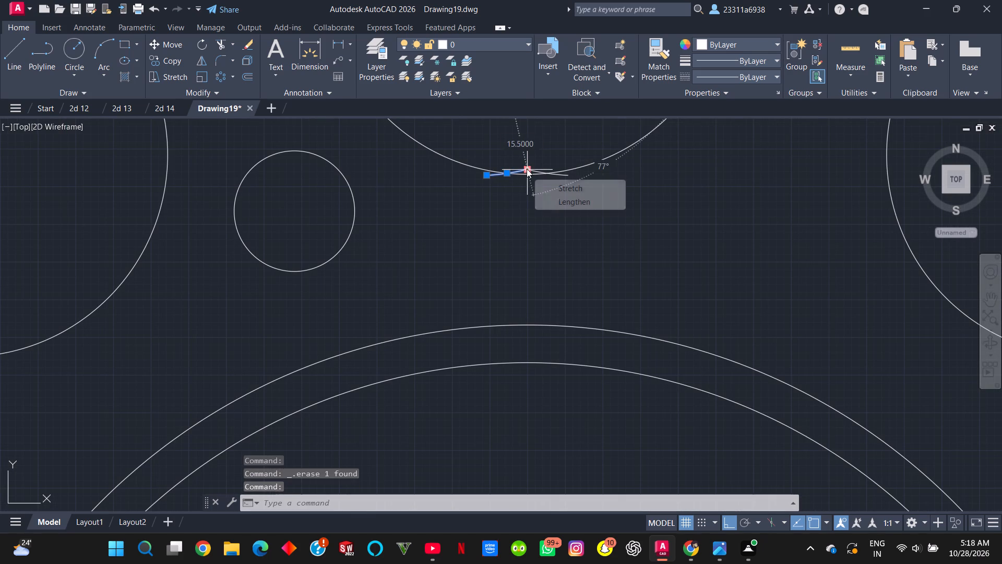
pyautogui.click(543, 257)
pyautogui.press('Delete')
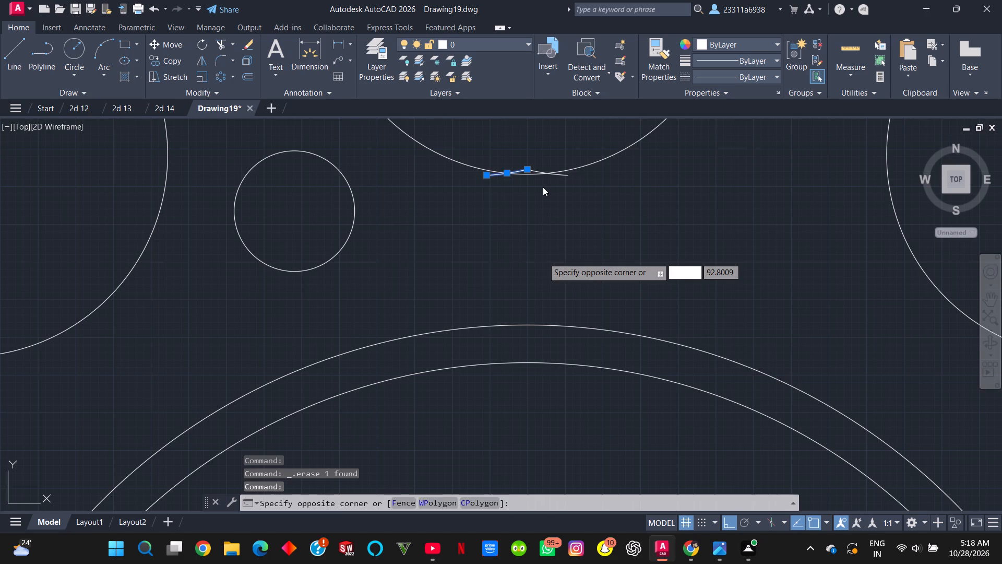
pyautogui.press('Delete')
pyautogui.press('Delete')
pyautogui.press('Escape')
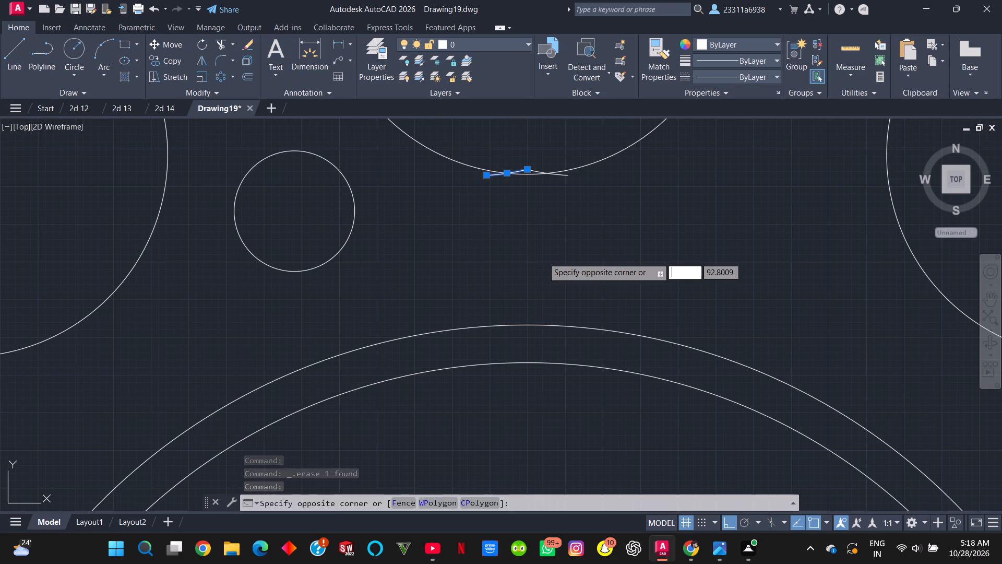
pyautogui.press('Delete')
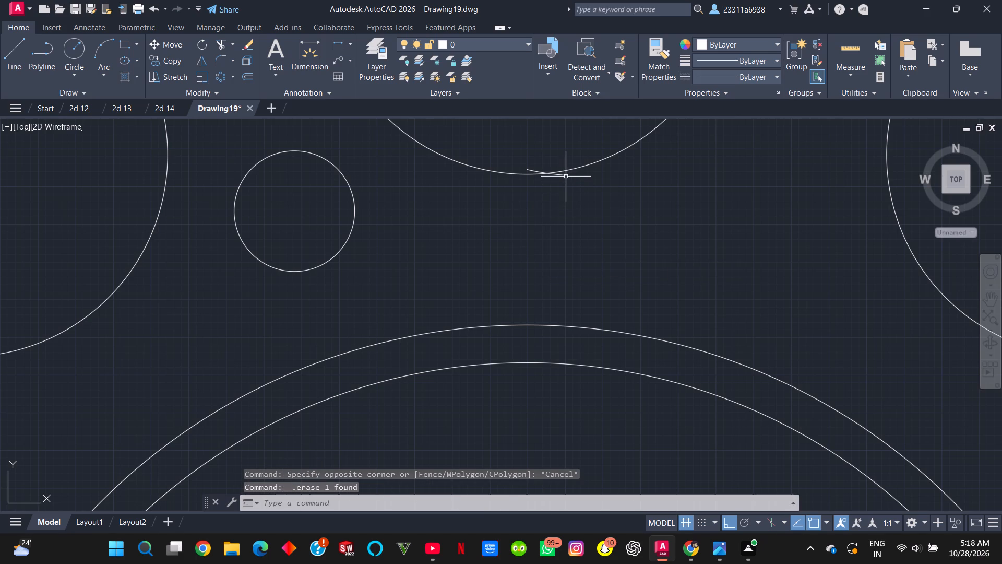
pyautogui.click(566, 176)
pyautogui.press('Delete')
pyautogui.click(526, 203)
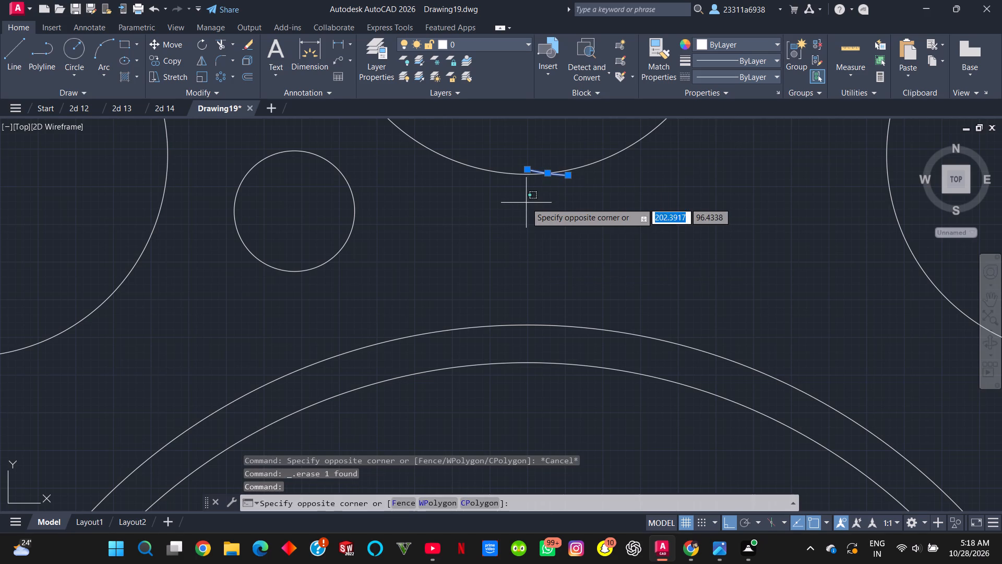
pyautogui.press('Delete')
pyautogui.press('Delete')
pyautogui.press('Escape')
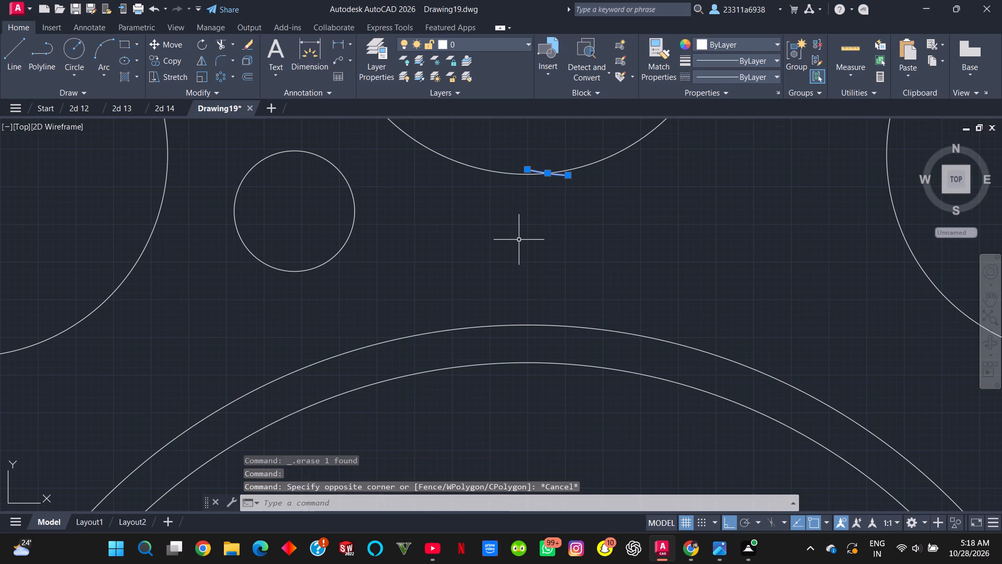
pyautogui.press('Delete')
# Erase both overlapping horizontal centrelines running through the part's centre.
pyautogui.scroll(-3, 523, 242)
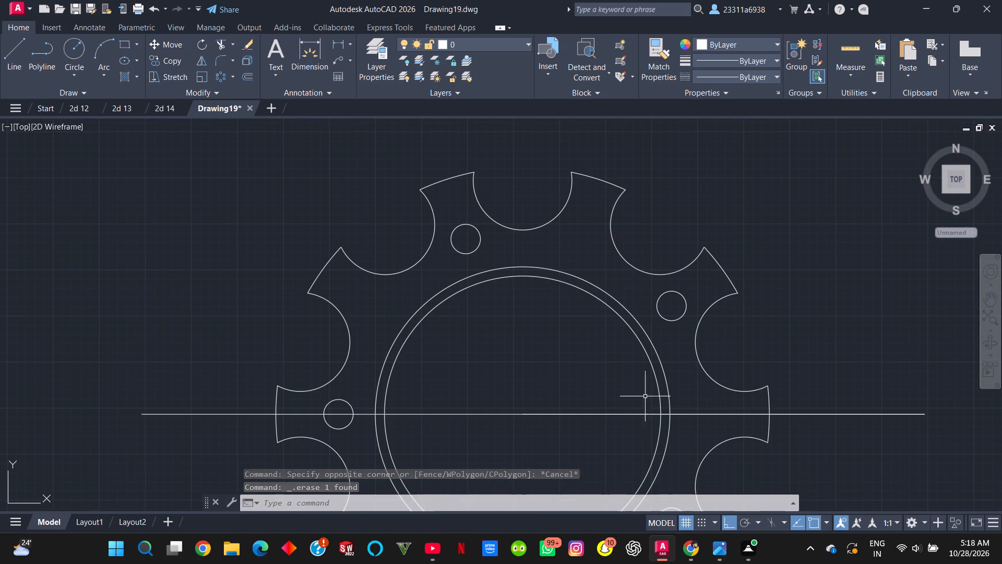
pyautogui.click(690, 413)
pyautogui.press('Delete')
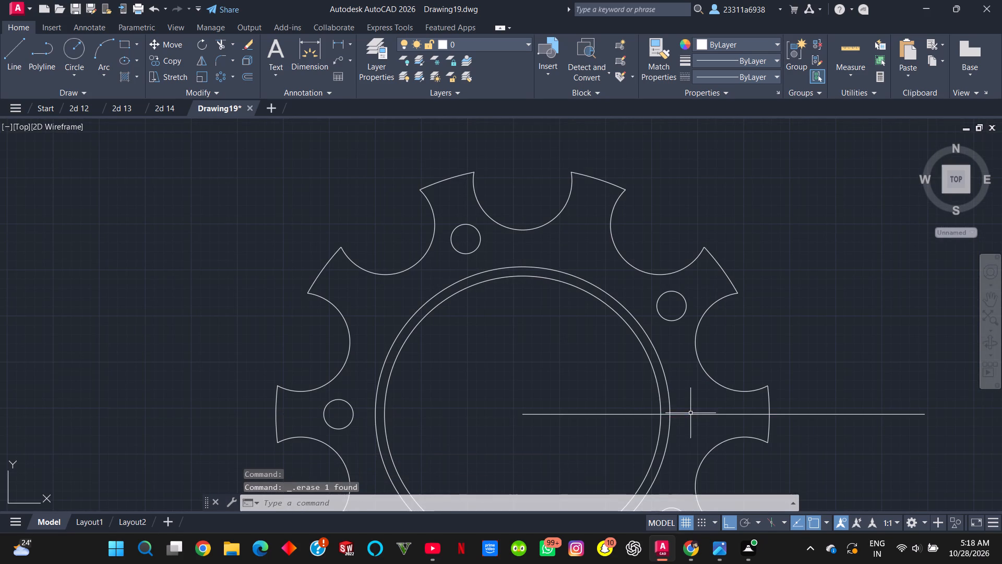
pyautogui.scroll(-1, 634, 385)
pyautogui.moveTo(634, 385); pyautogui.dragTo(626, 347, button='middle')
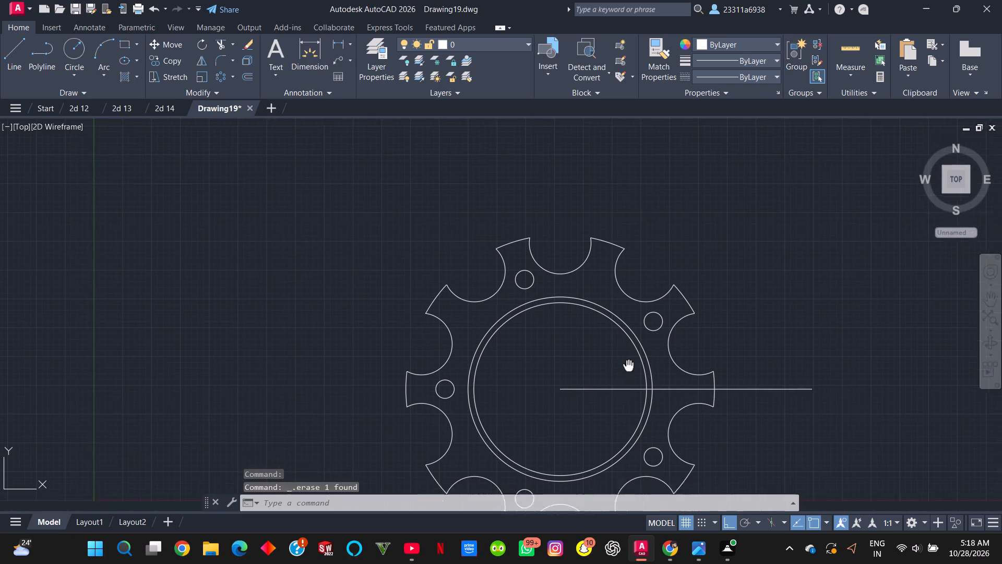
pyautogui.moveTo(626, 347); pyautogui.dragTo(629, 299, button='middle')
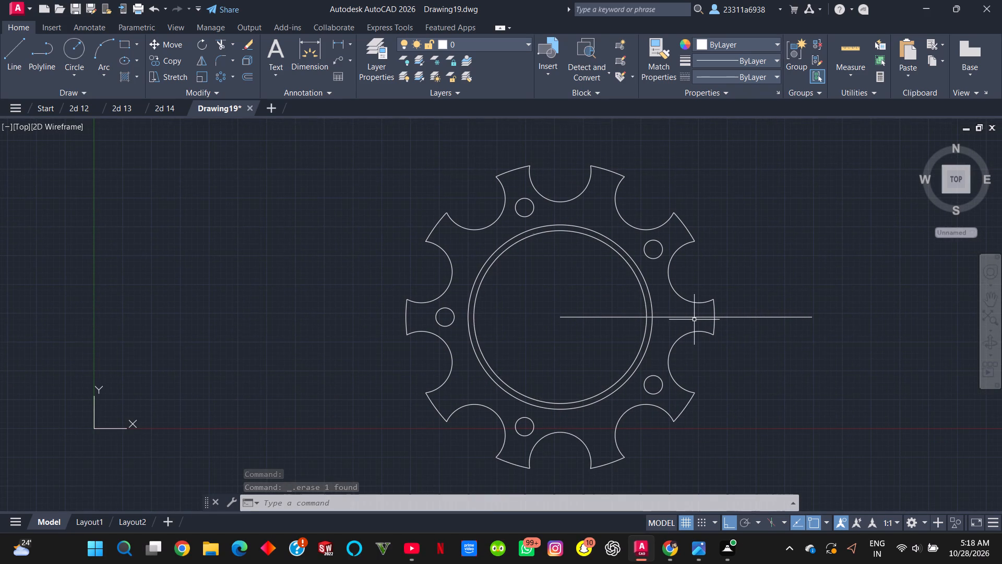
pyautogui.click(694, 320)
pyautogui.click(687, 312)
pyautogui.press('Delete')
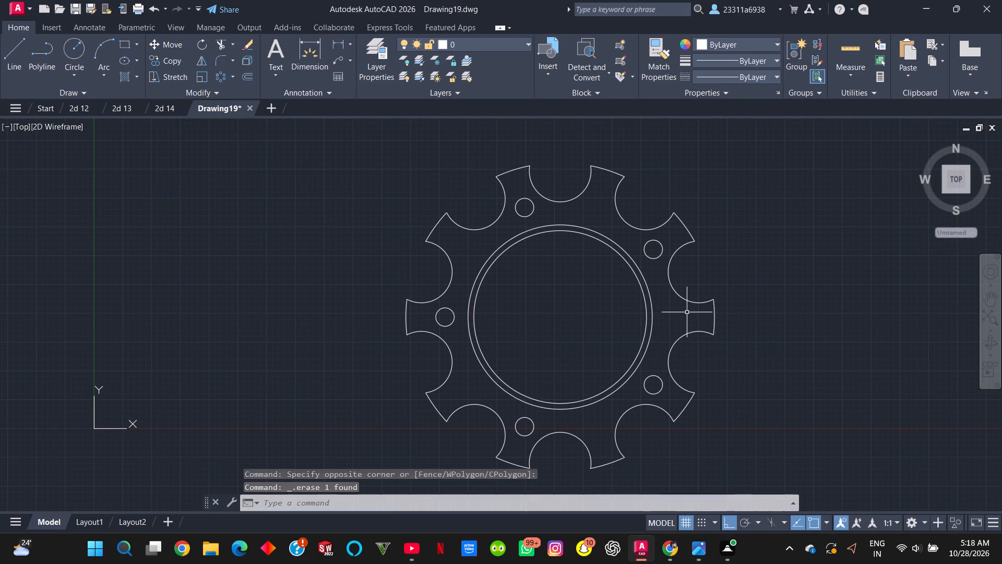
# Save the drawing to the Desktop under the file name 2d 15.
pyautogui.click(91, 12)
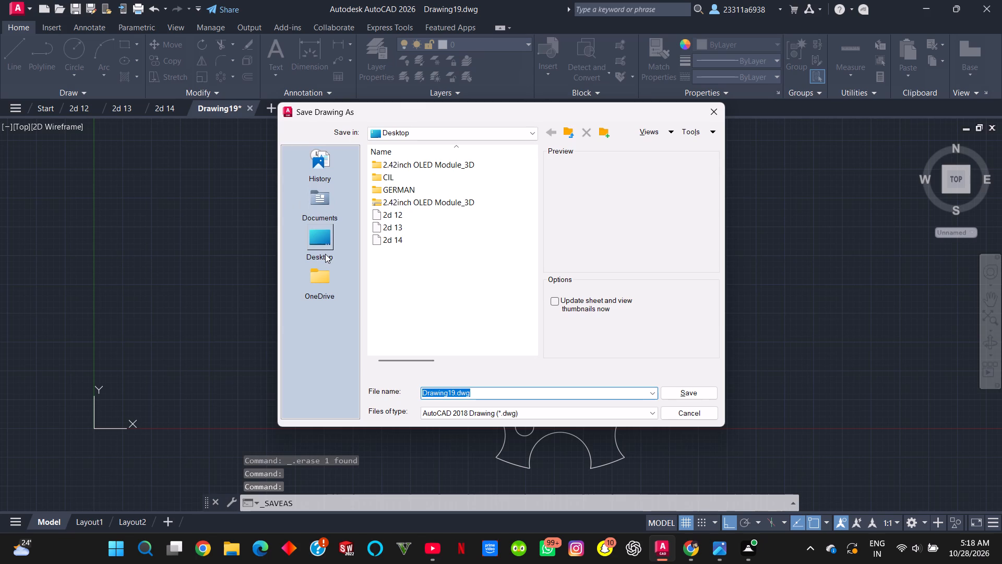
pyautogui.click(326, 246)
pyautogui.click(488, 389)
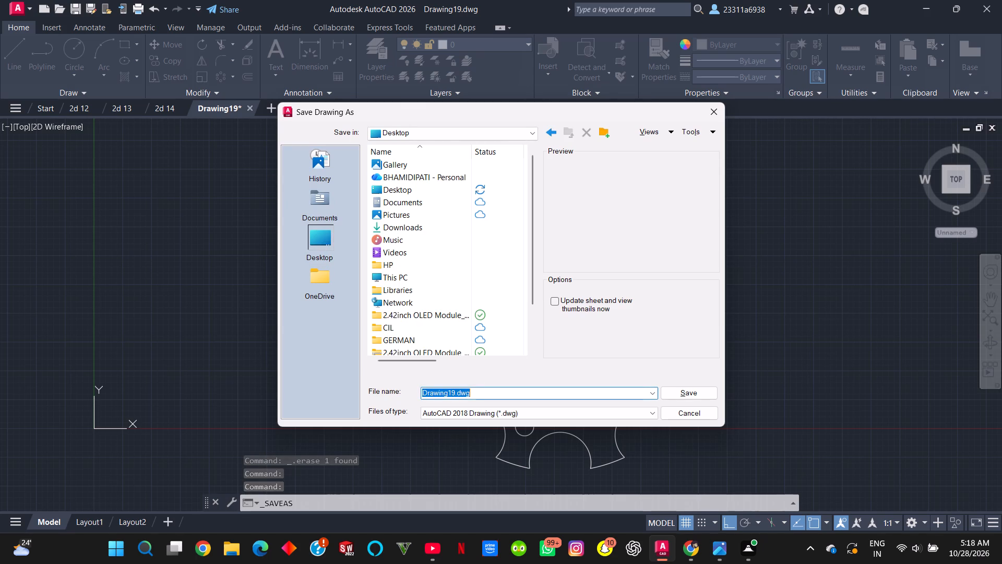
pyautogui.write('2d')
pyautogui.press('space')
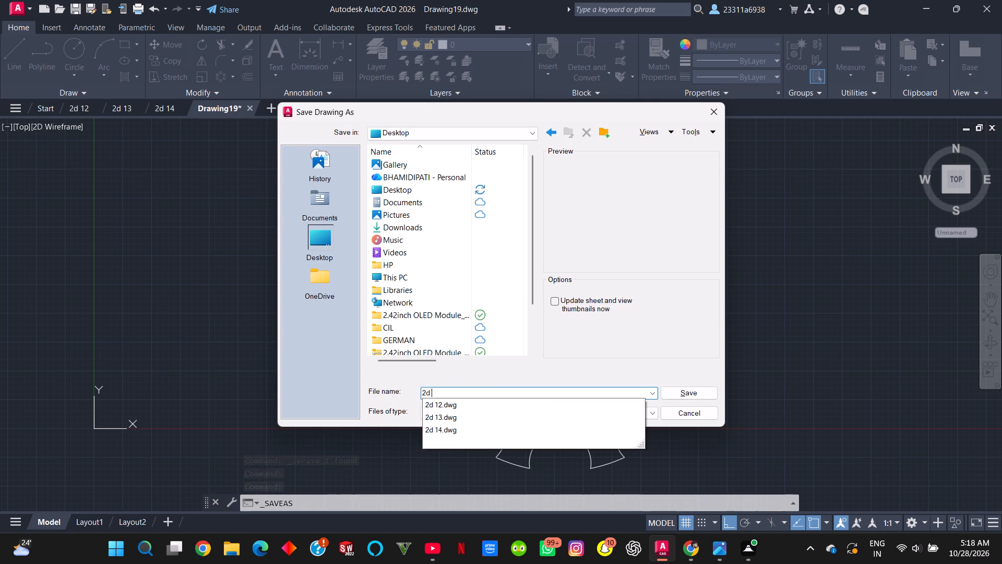
pyautogui.write('15')
pyautogui.press('Return')
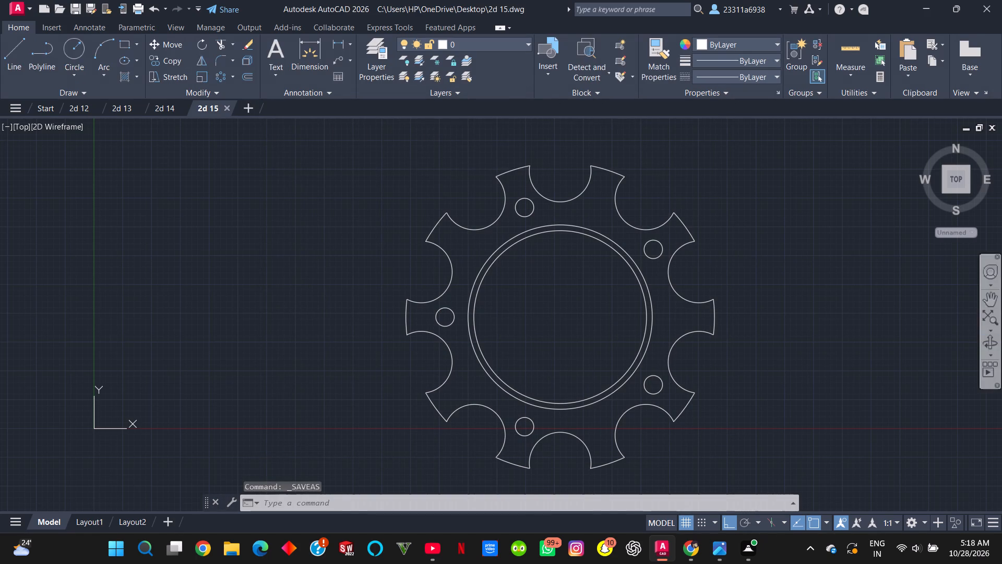
# Minimise the AutoCAD window to get back to the desktop.
pyautogui.click(913, 0)
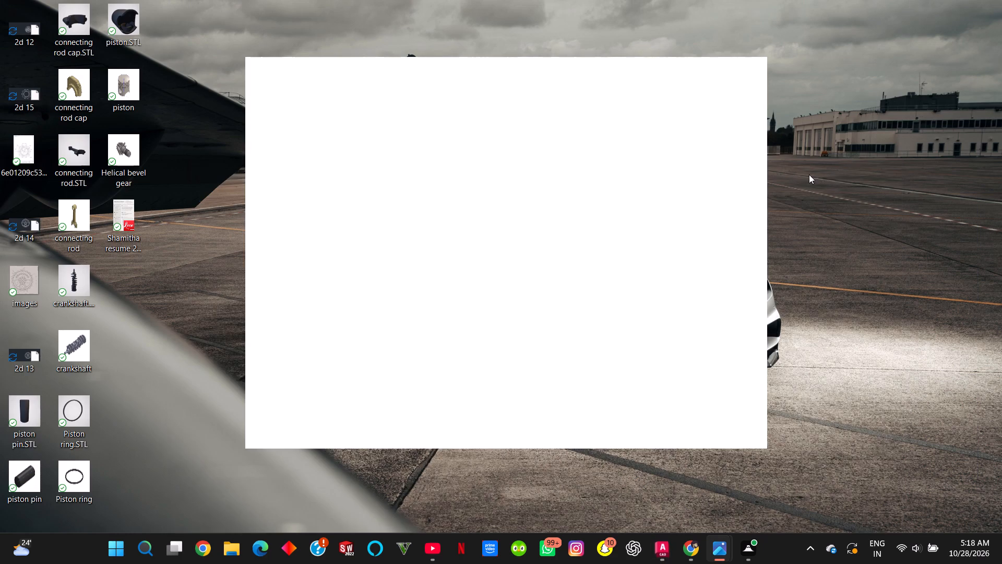